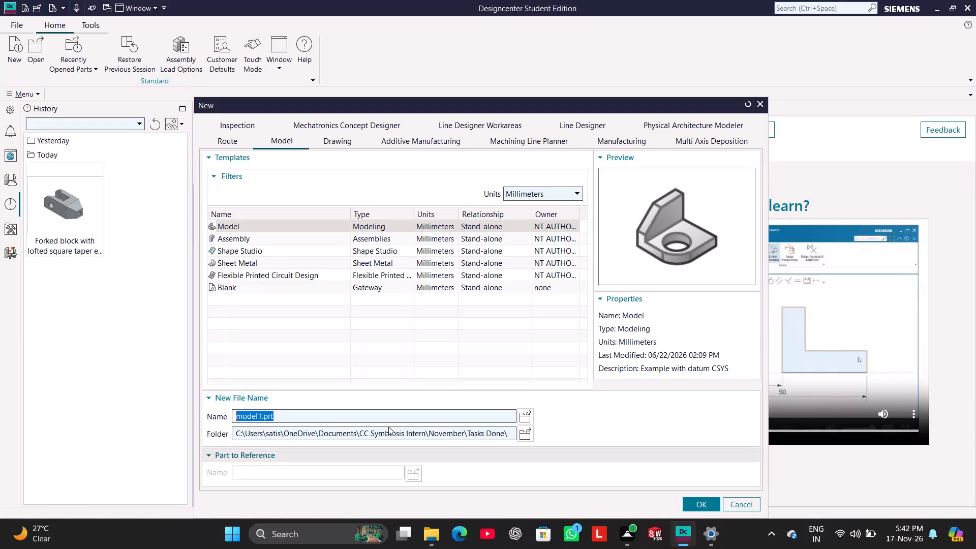
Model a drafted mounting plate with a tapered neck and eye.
In File Explorer, copy the name of the folder "Drafted plate with tapered neck and ring boss - Run 5" in Fuji Tasks.
left_click(441, 534)
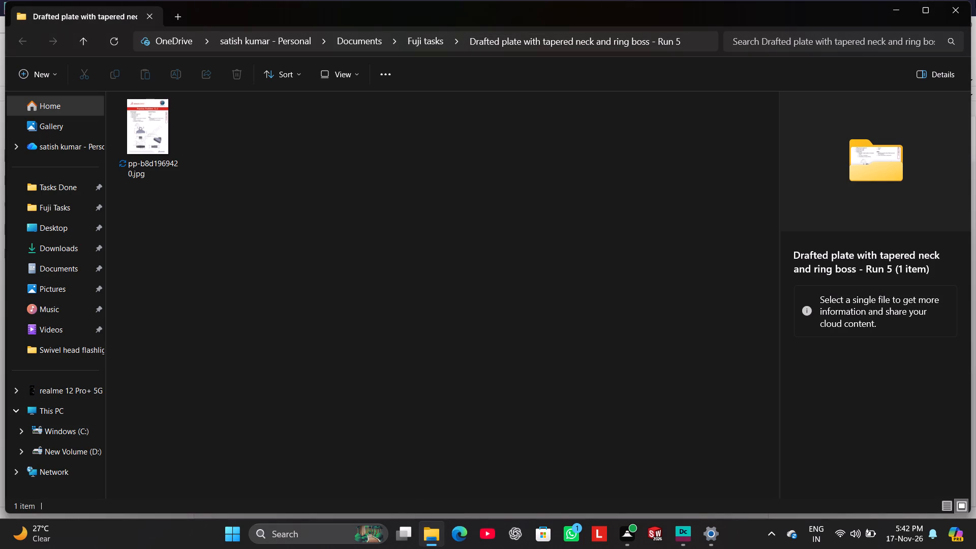
left_click(958, 10)
left_click(434, 532)
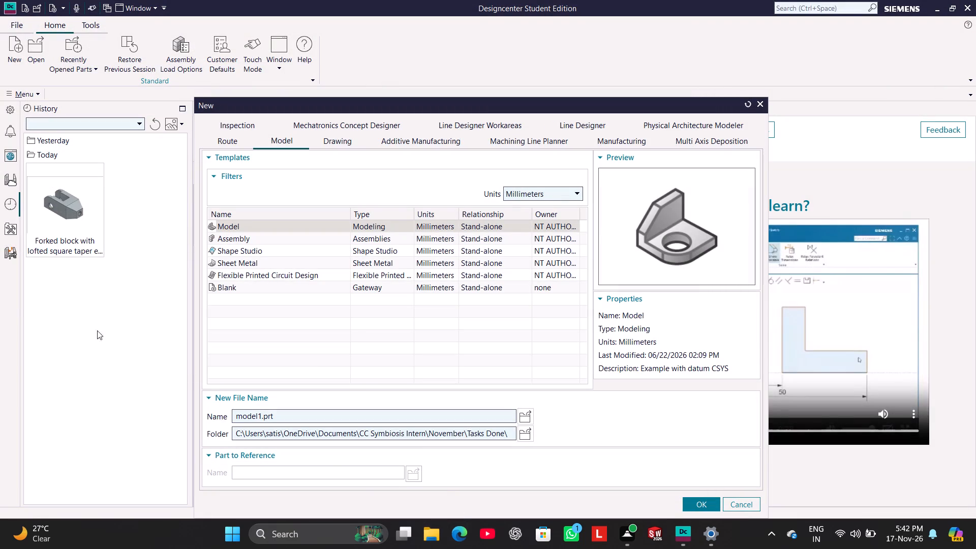
left_click(40, 213)
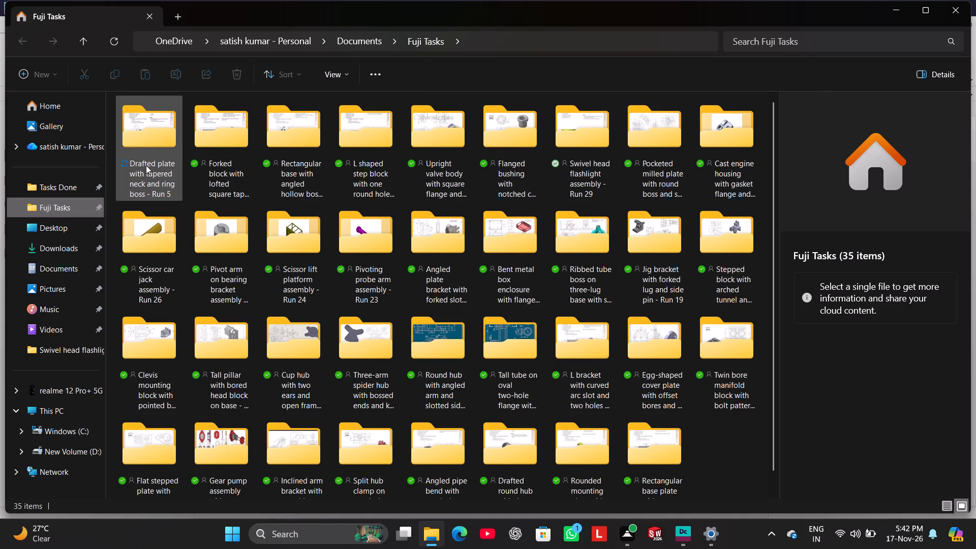
left_click(155, 148)
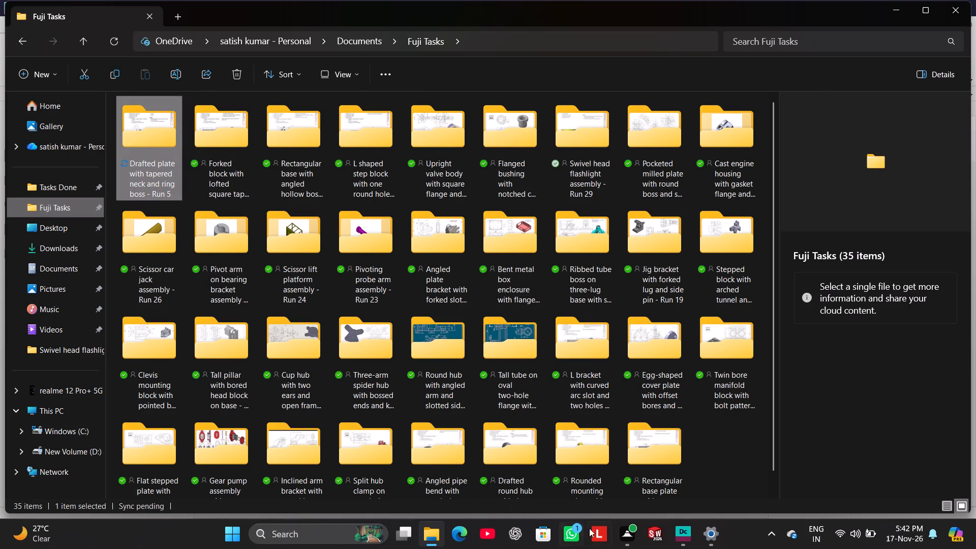
left_click(175, 76)
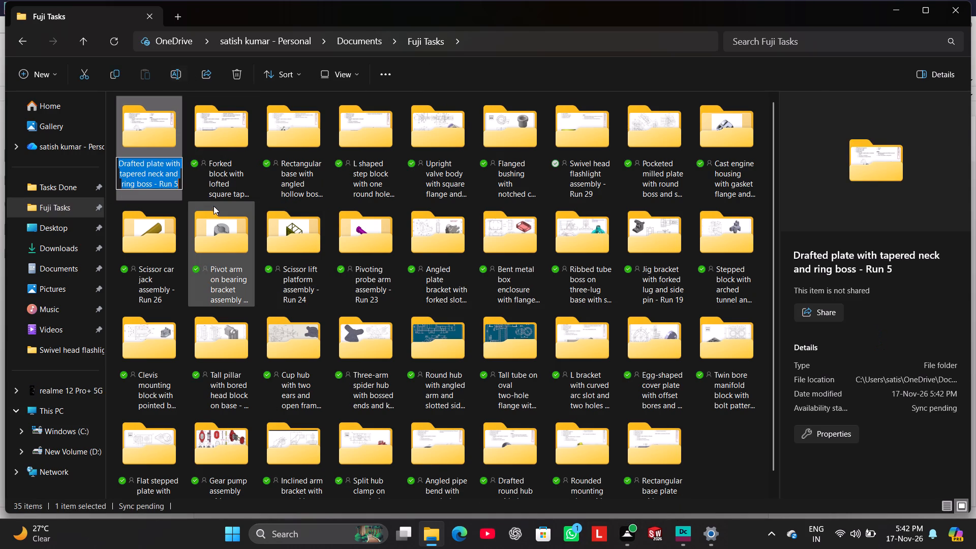
key("ctrl+c")
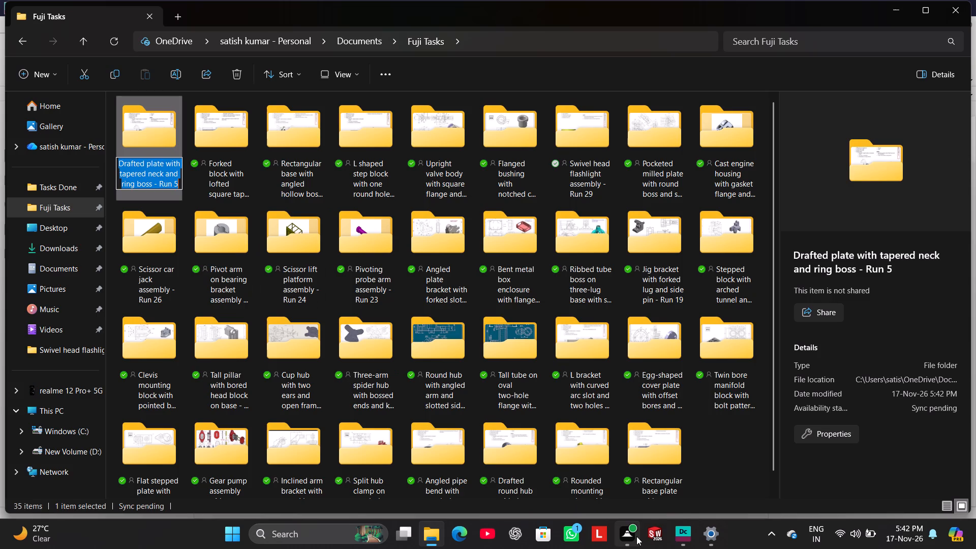
Switch to Designcenter and create a new Model part in millimetres named "Drafted plate with tapered neck and ring boss".
left_click(682, 538)
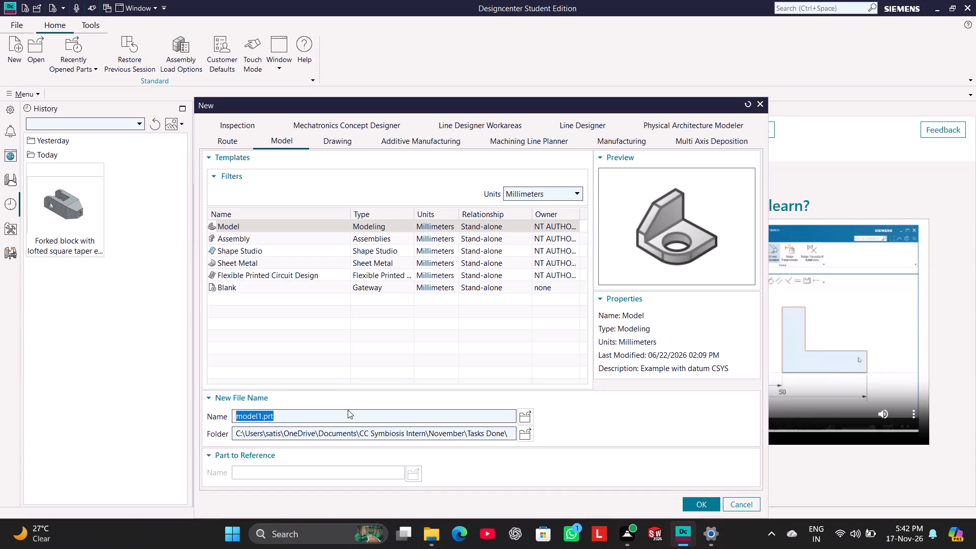
key("ctrl+v")
key("ctrl+a")
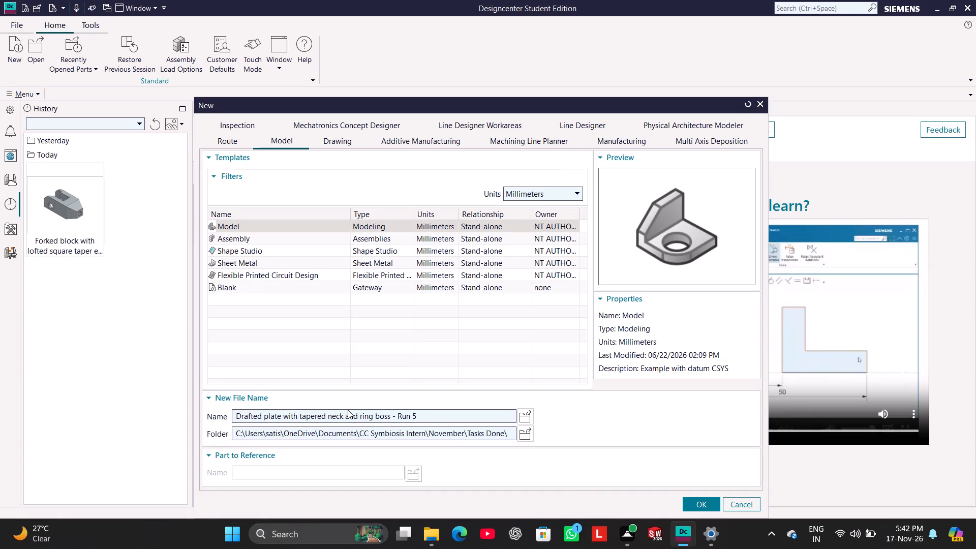
key("BackSpace")
key("BackSpace")
key("period")
key("BackSpace")
key("period")
key("BackSpace")
key("BackSpace")
key("BackSpace")
key("BackSpace")
key("BackSpace")
key("BackSpace")
key("BackSpace")
key("Return")
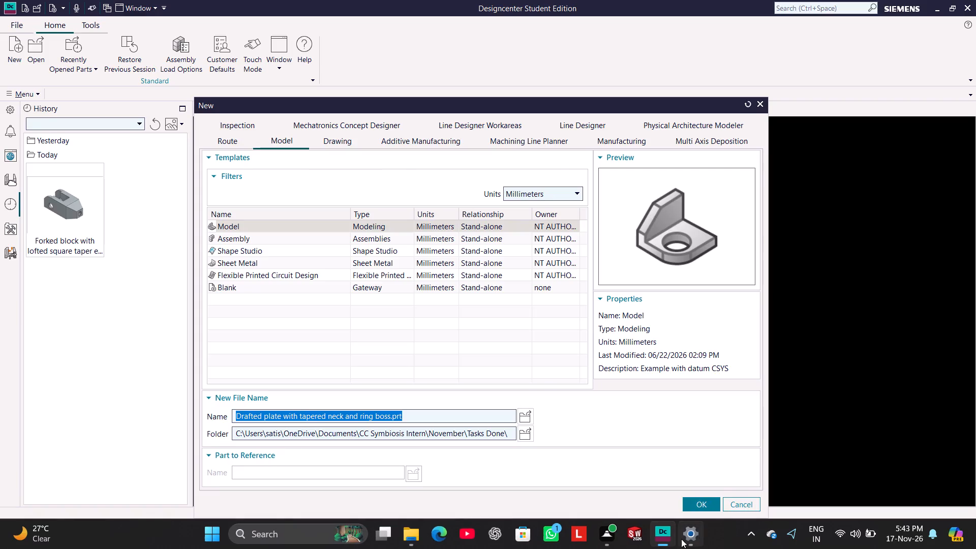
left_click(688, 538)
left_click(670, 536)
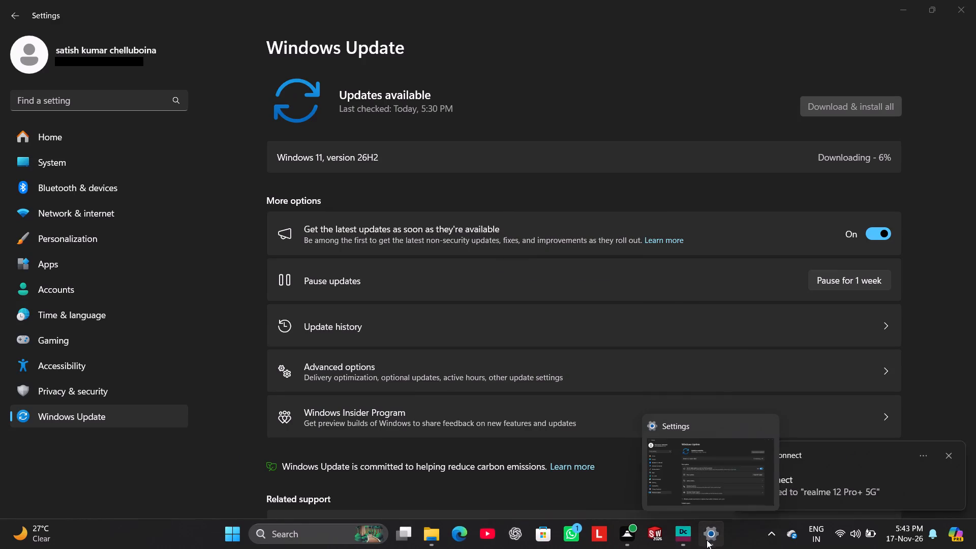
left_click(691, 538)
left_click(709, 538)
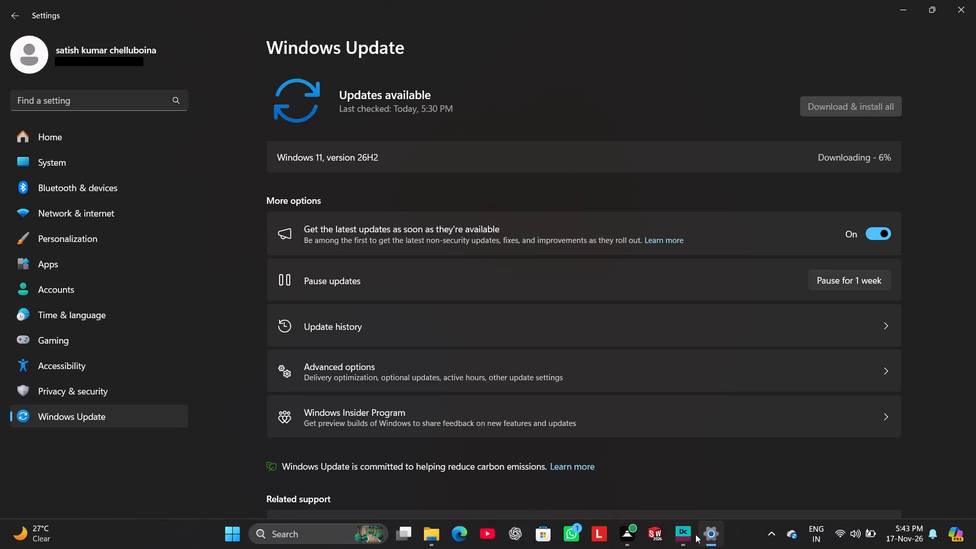
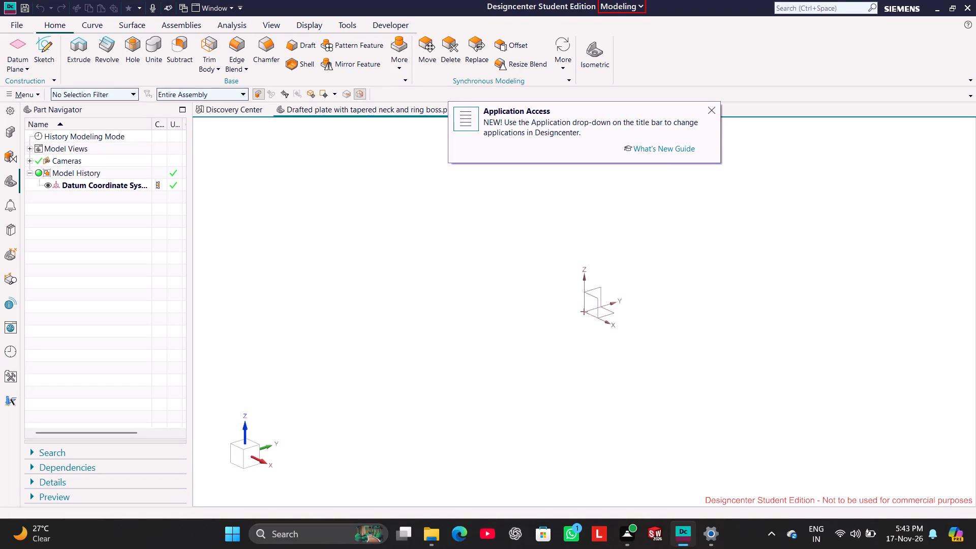
Dismiss the Application Access notice and set up a new journal recording with Tasks Done as the save folder.
left_click(712, 115)
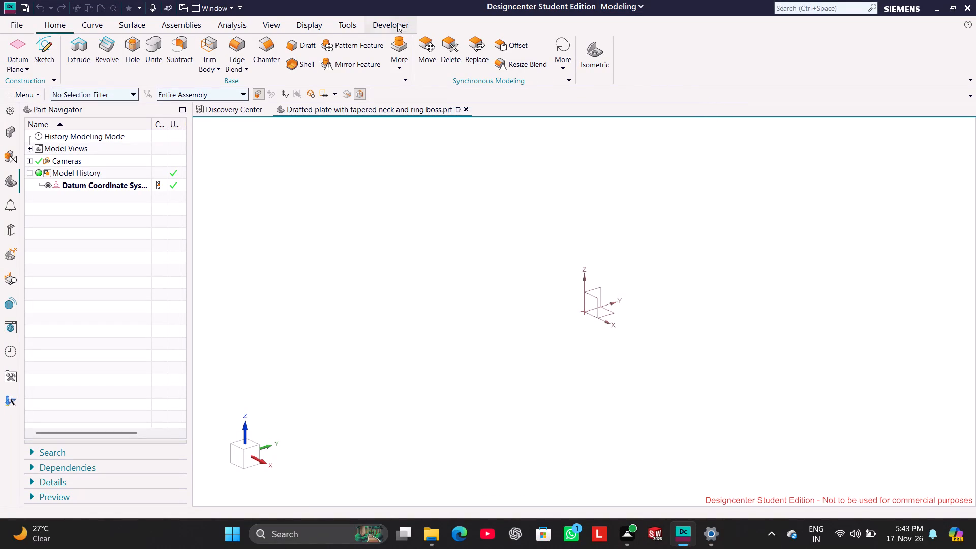
left_click(397, 23)
left_click(476, 58)
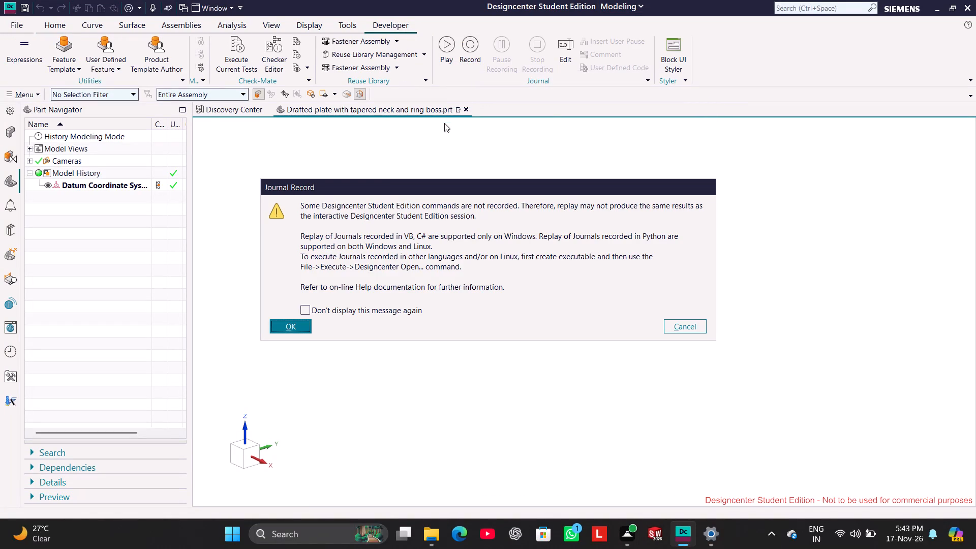
left_click(296, 332)
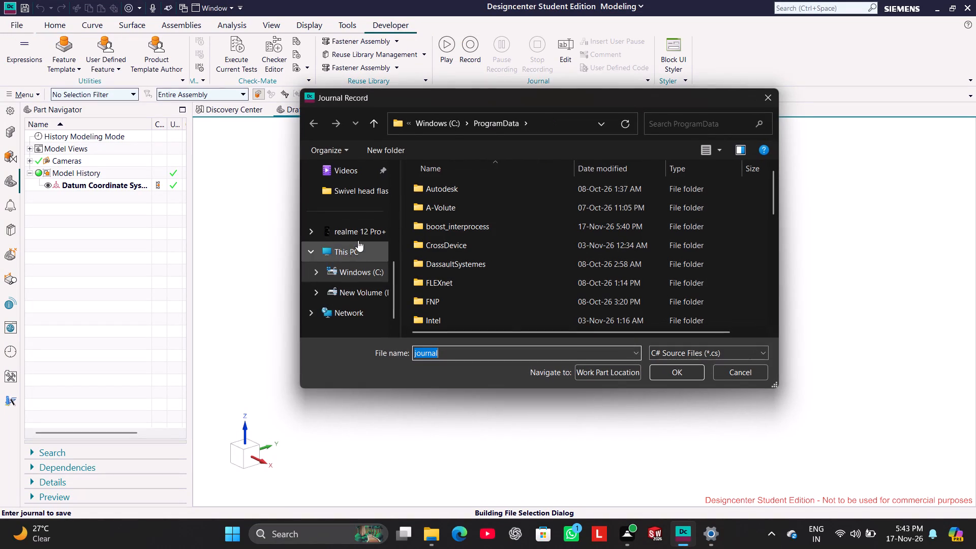
scroll(359, 216, "up", 2)
left_click(360, 257)
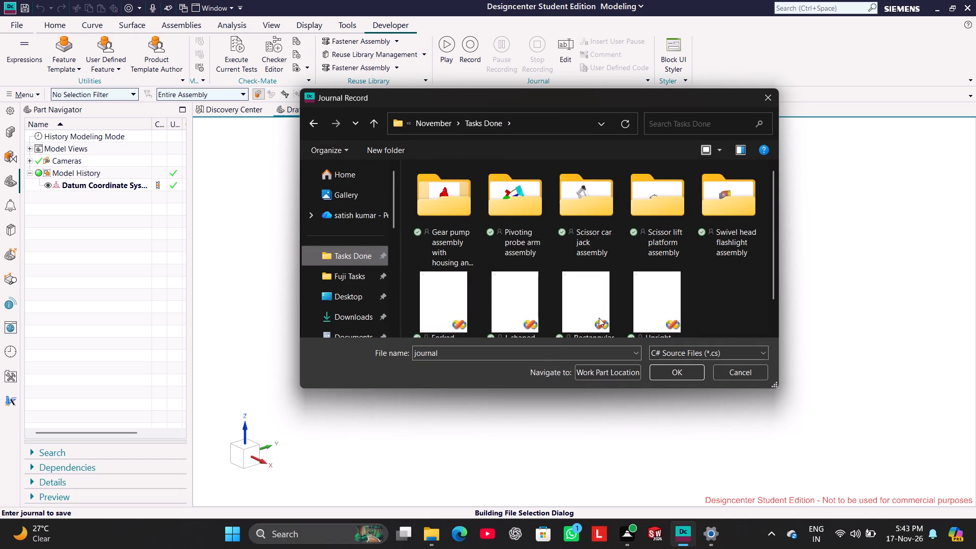
Name the C# journal "Drafted plate with tapered neck and ring boss", copy that name and start recording.
left_click(541, 358)
key("ctrl+v")
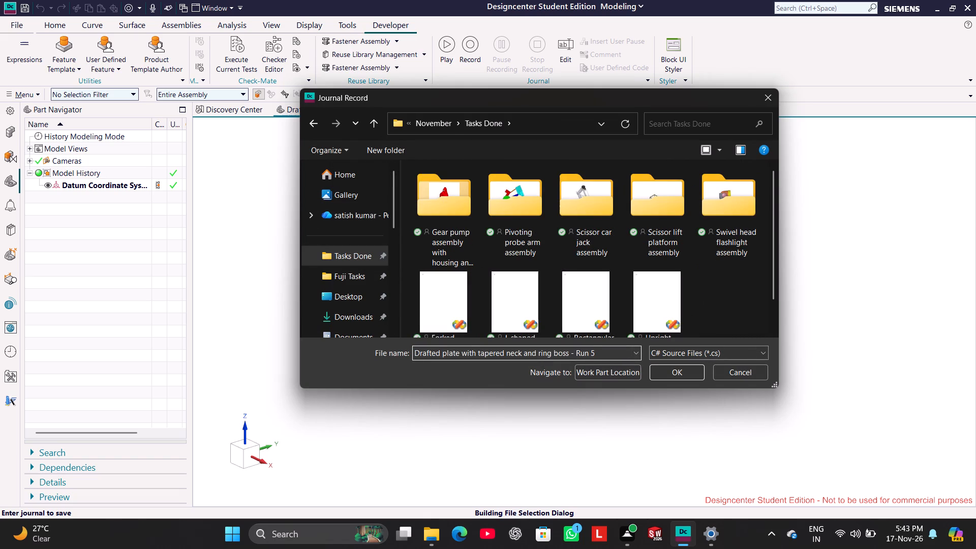
key("ctrl+a")
left_click(608, 353)
key("BackSpace")
key("BackSpace")
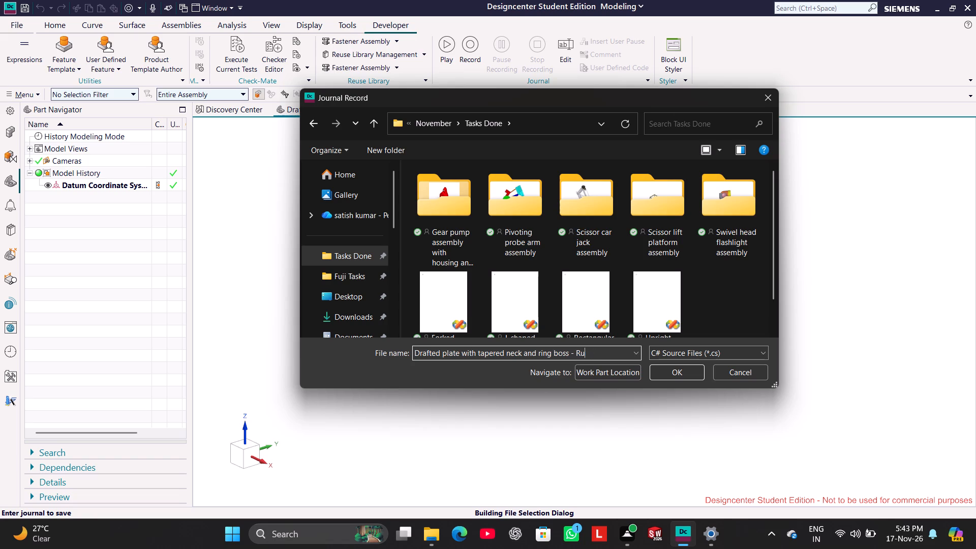
key("BackSpace")
key("BackSpace")
key("BackSpace")
key("BackSpace")
key("BackSpace")
key("BackSpace")
key("ctrl+a")
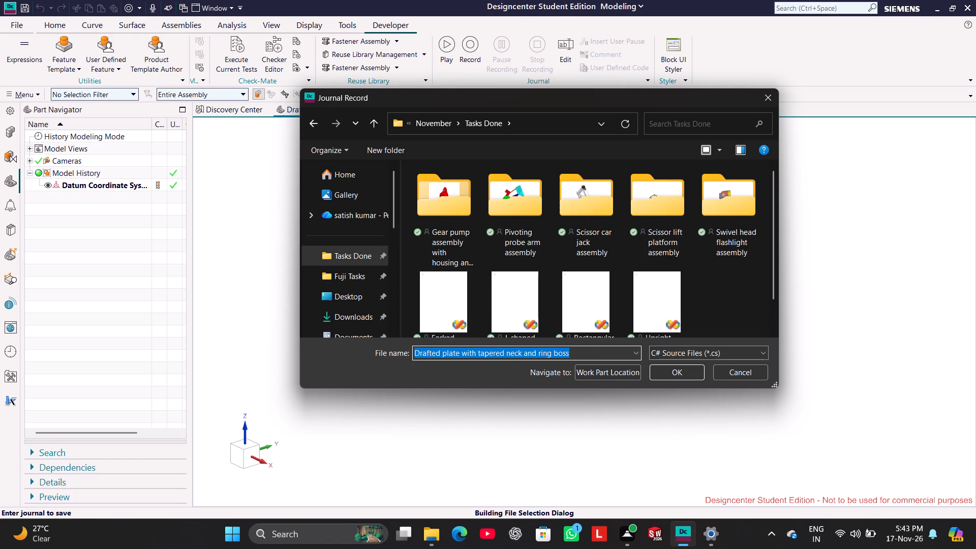
key("ctrl+c")
left_click(679, 369)
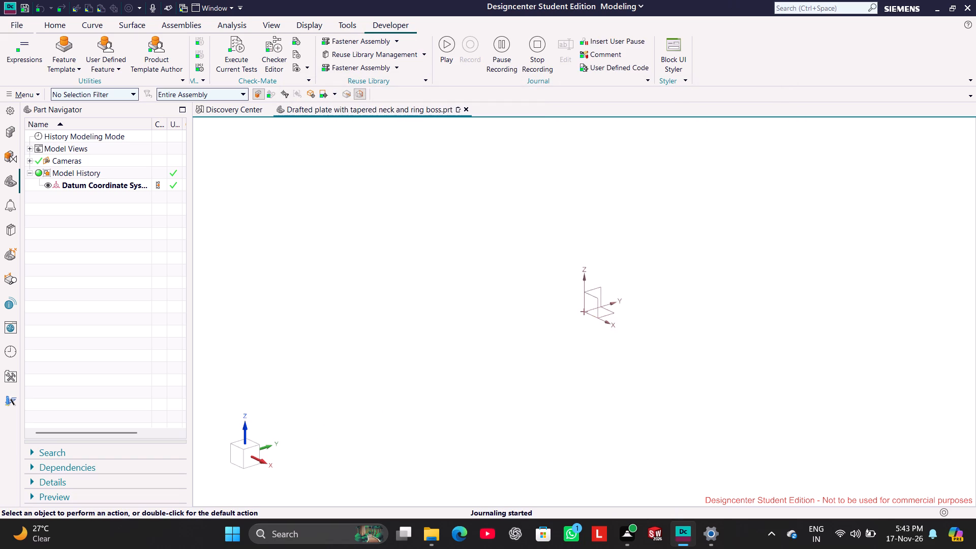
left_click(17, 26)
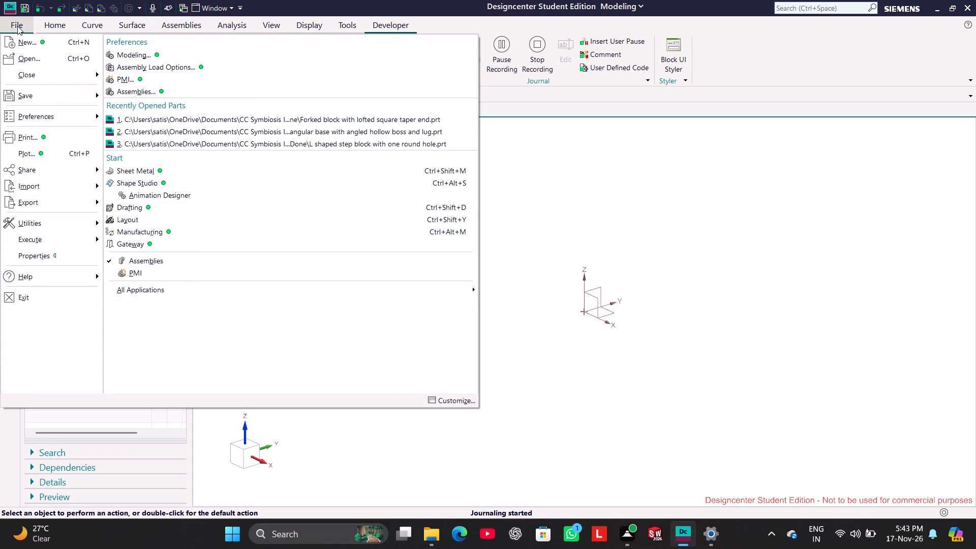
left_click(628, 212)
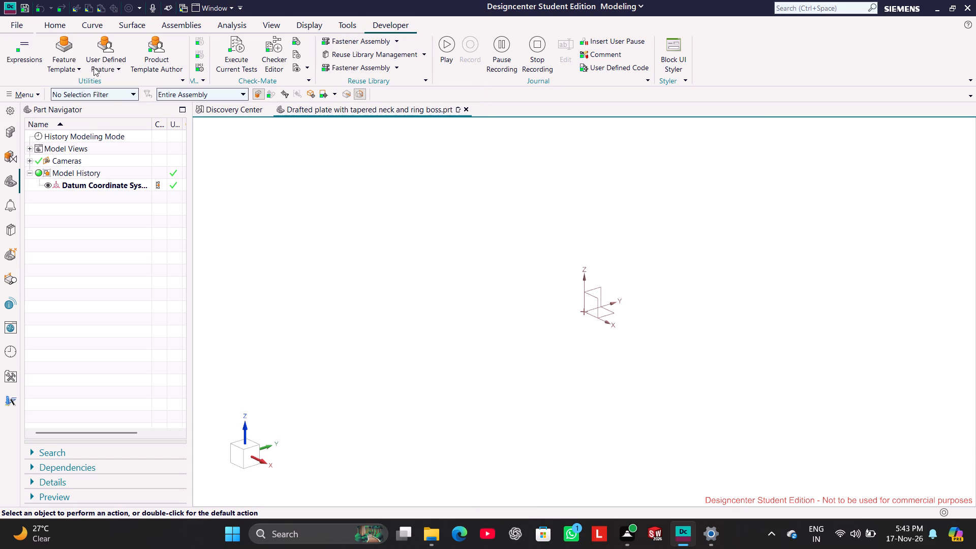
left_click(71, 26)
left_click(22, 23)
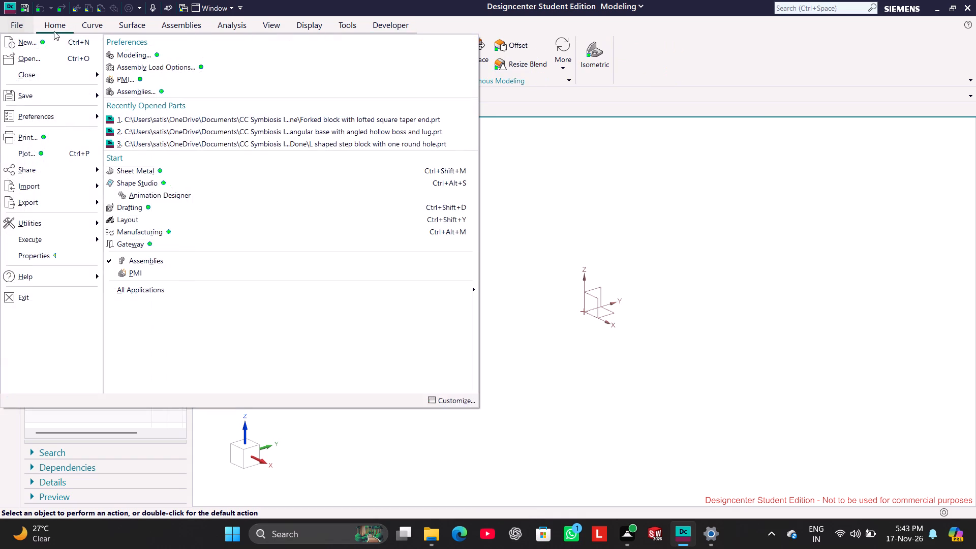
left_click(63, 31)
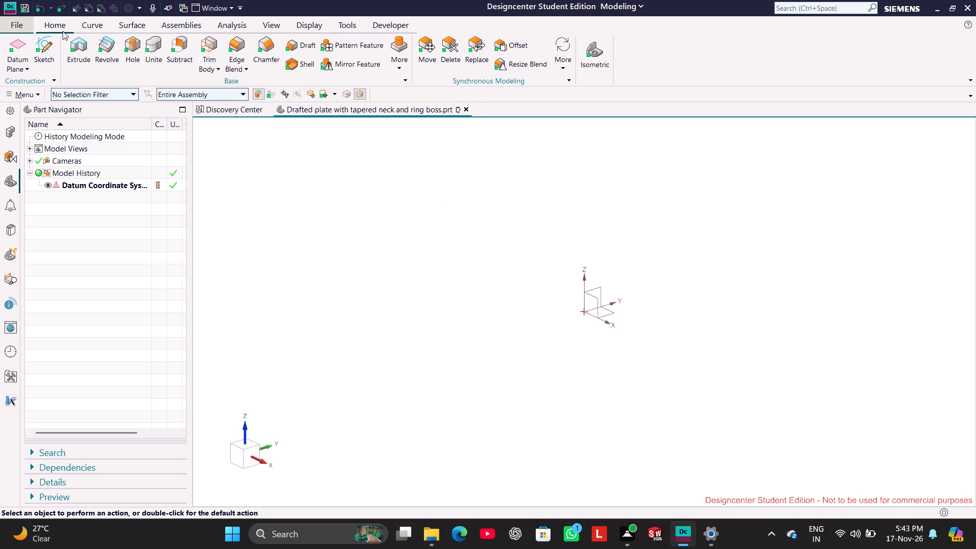
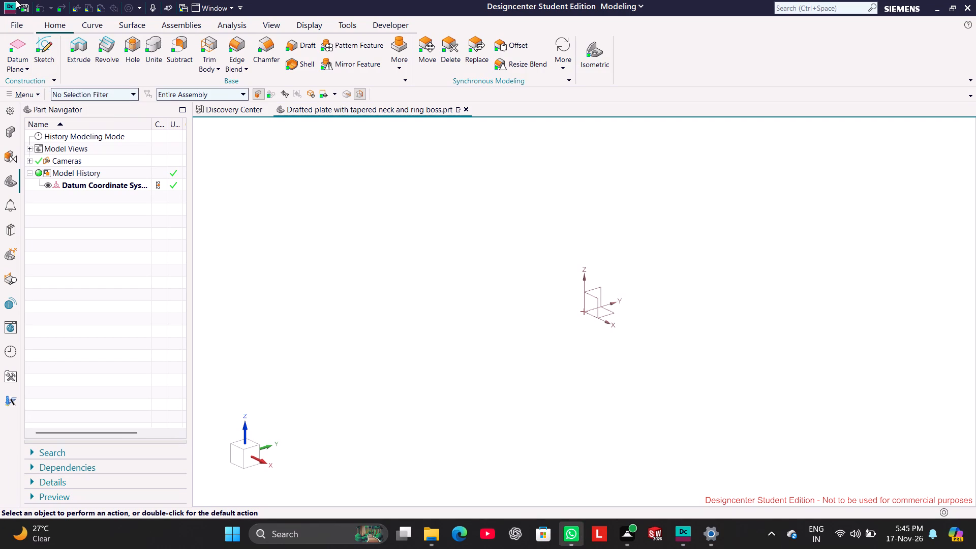
Create a new sketch on the Top plane.
left_click(47, 64)
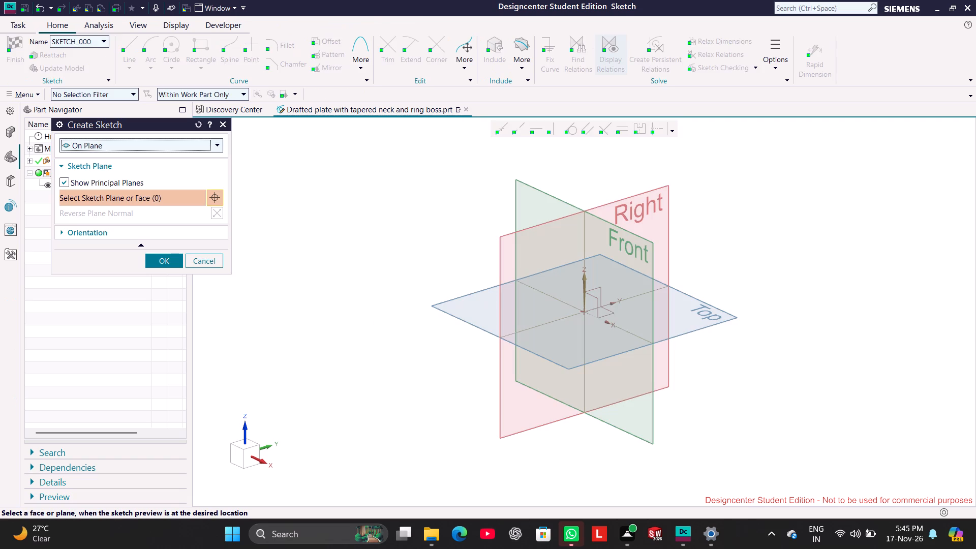
left_click(454, 311)
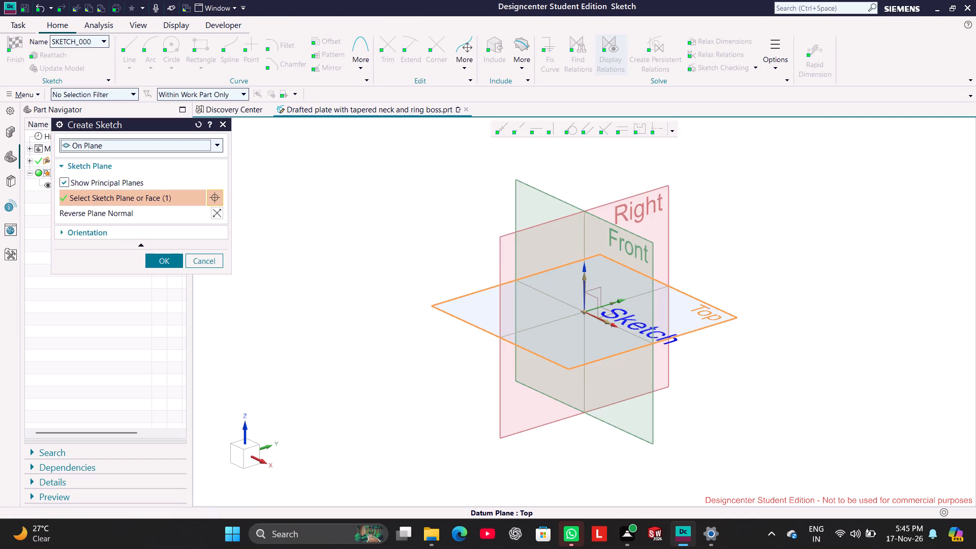
left_click(172, 264)
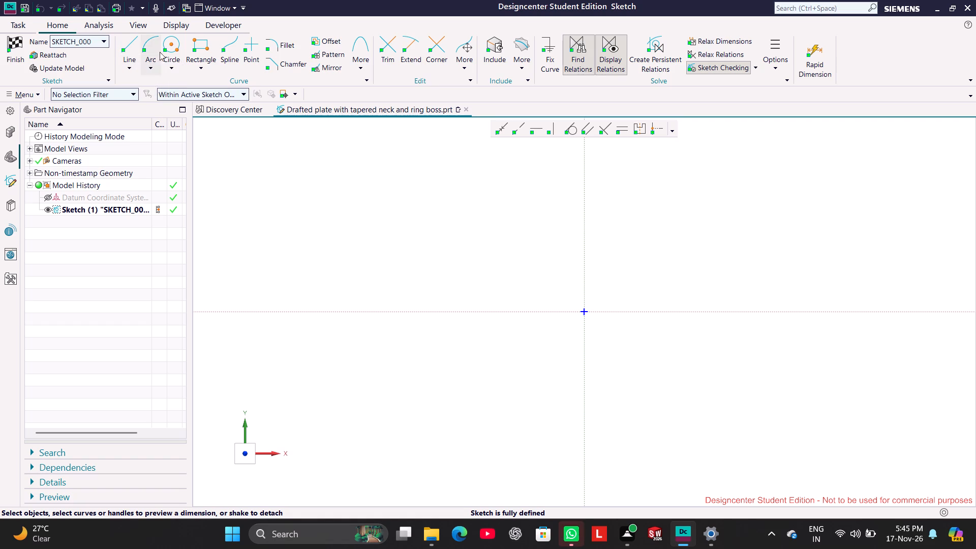
Sketch a circle about 180 mm in diameter, centred on the vertical axis above the sketch origin.
left_click(169, 42)
left_click(587, 192)
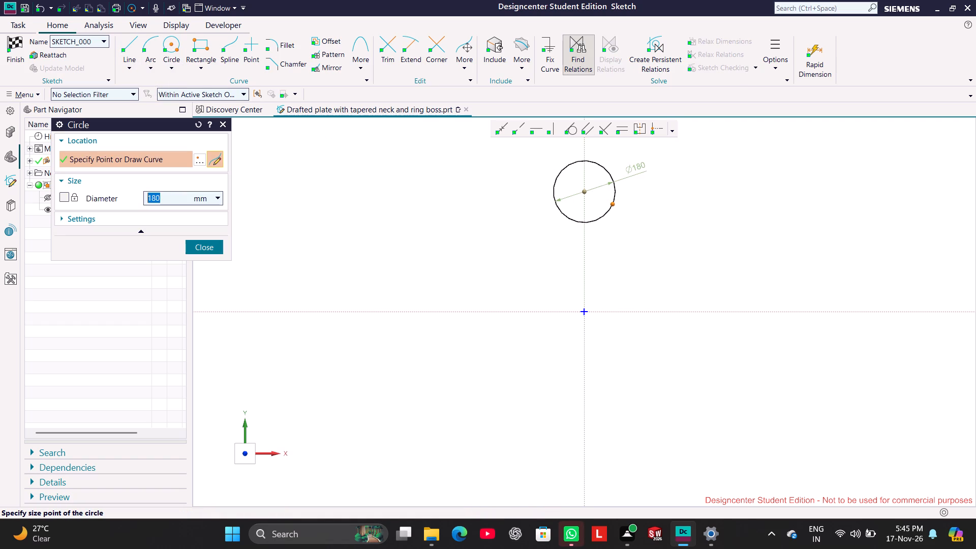
left_click(613, 204)
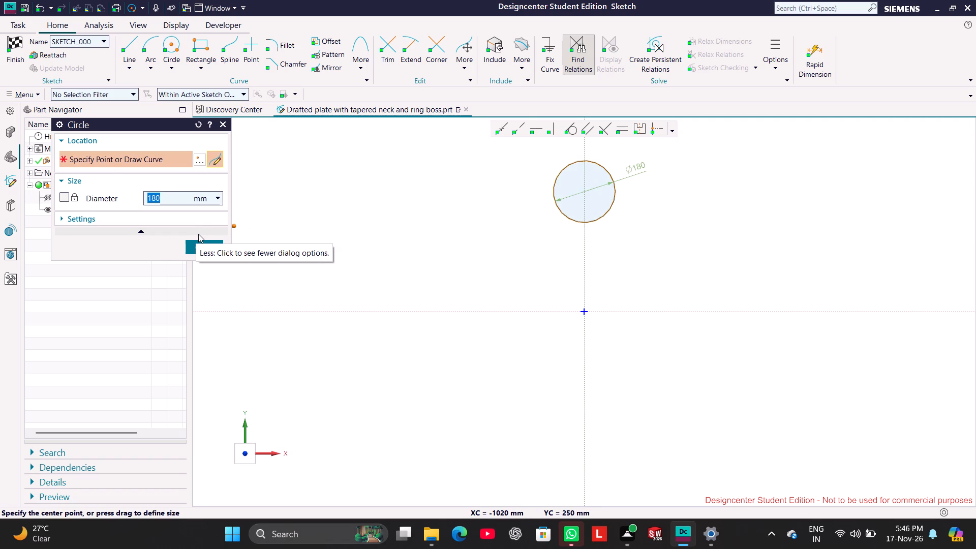
type("45")
key("Return")
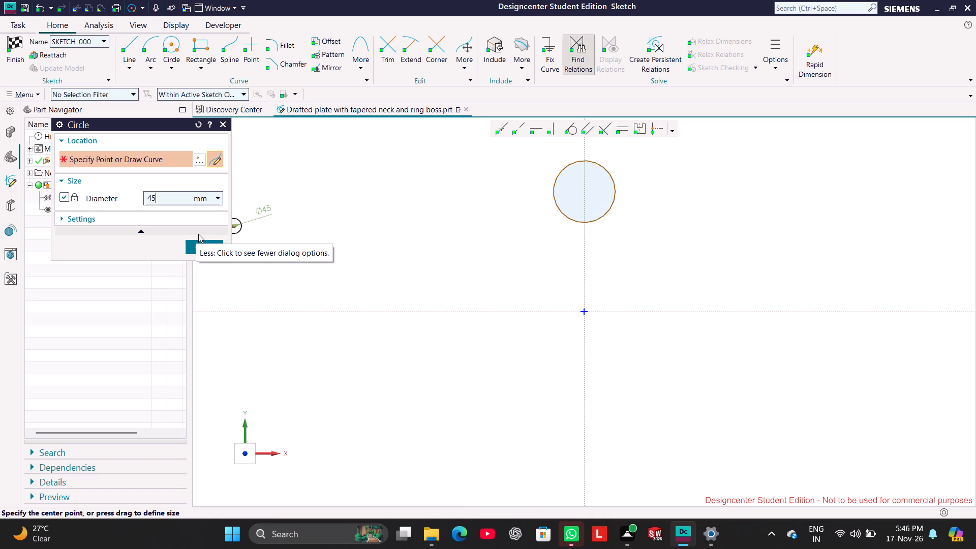
left_click(199, 242)
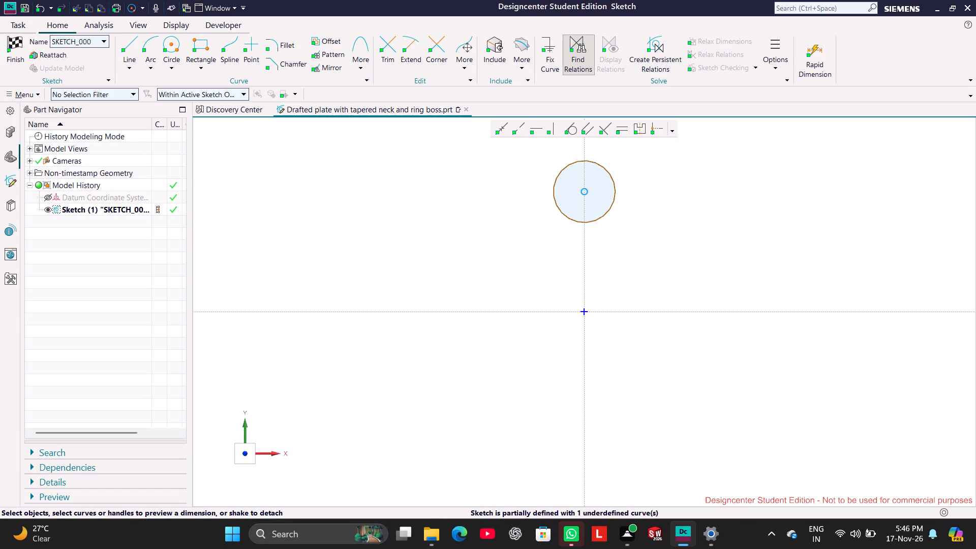
Set the circle's diameter to 45 mm and scale the entire sketch with this first dimension.
scroll(429, 218, "down", 4)
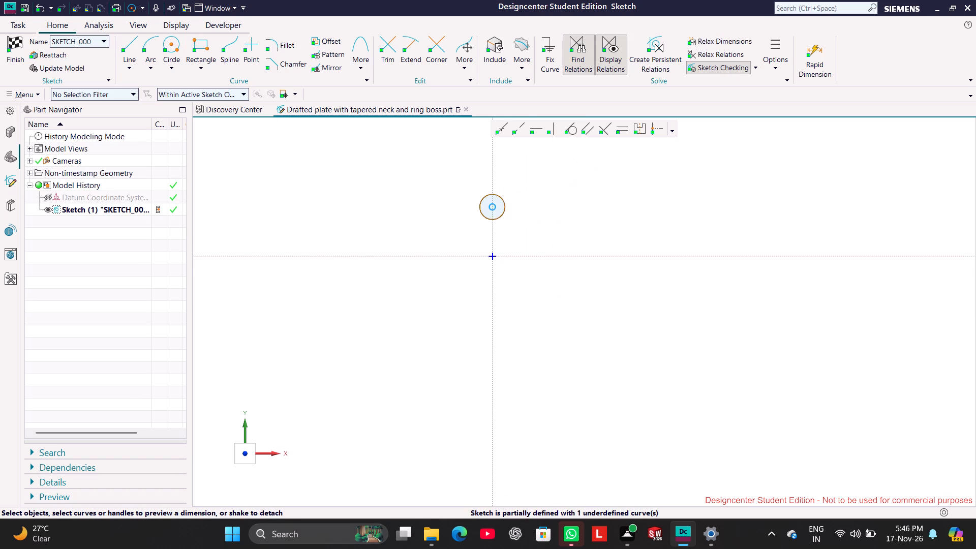
scroll(440, 210, "up", 4)
left_click(578, 184)
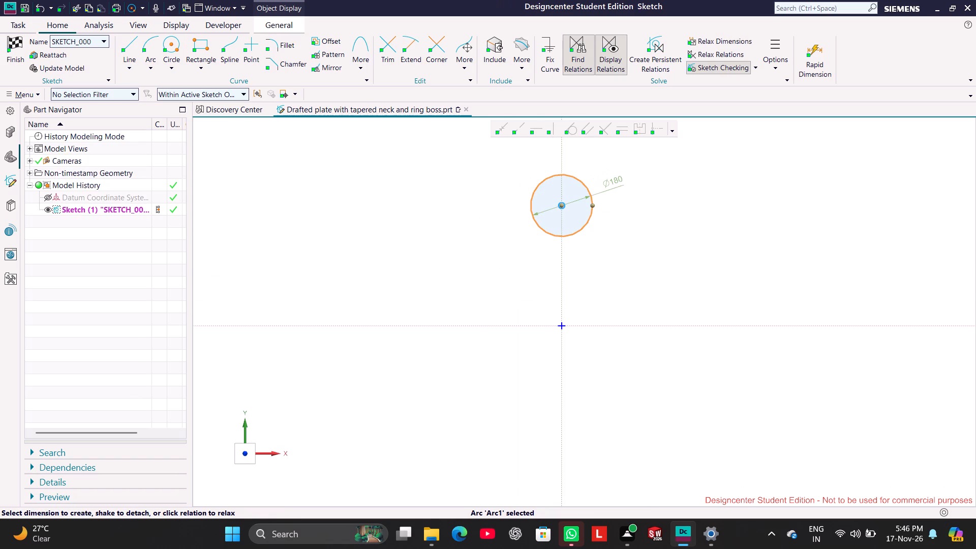
double_click(623, 179)
type("45")
key("Return")
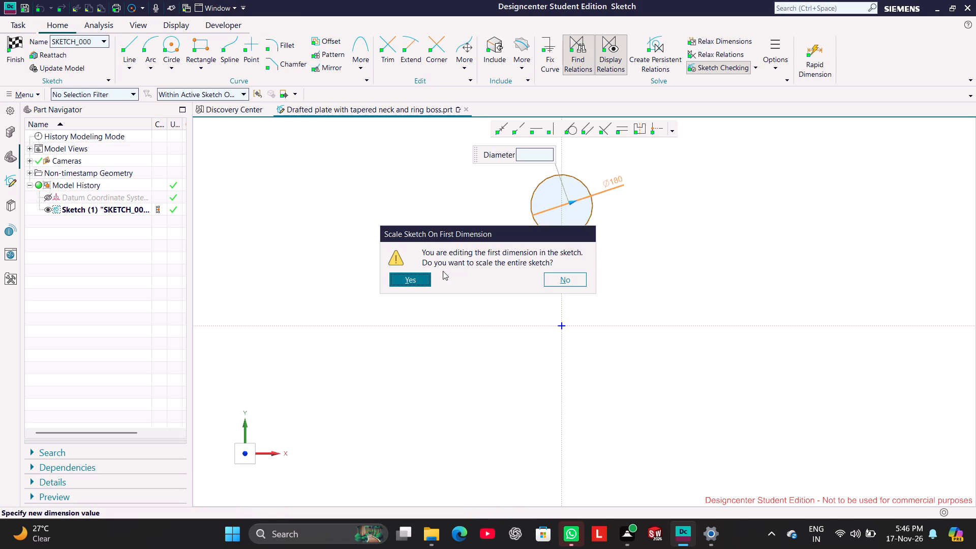
left_click(412, 286)
left_click(661, 254)
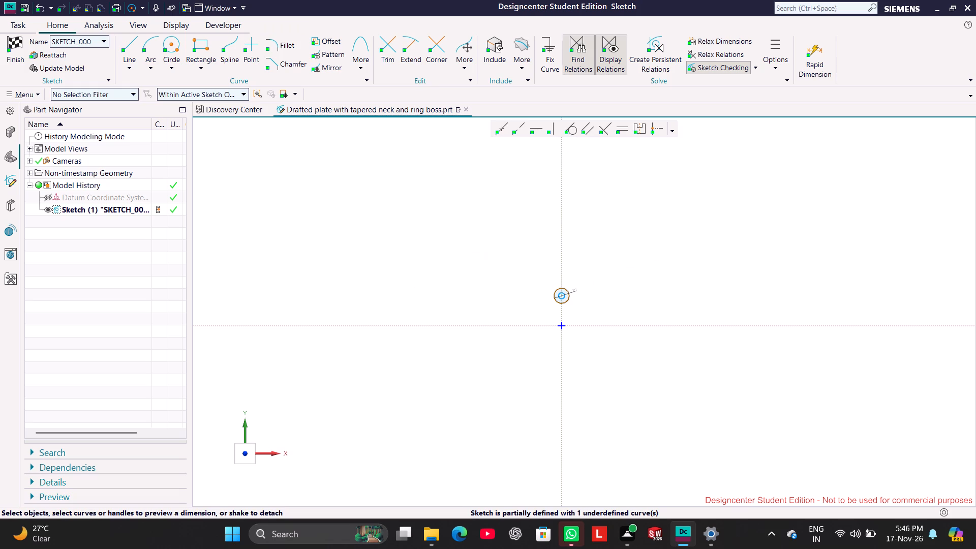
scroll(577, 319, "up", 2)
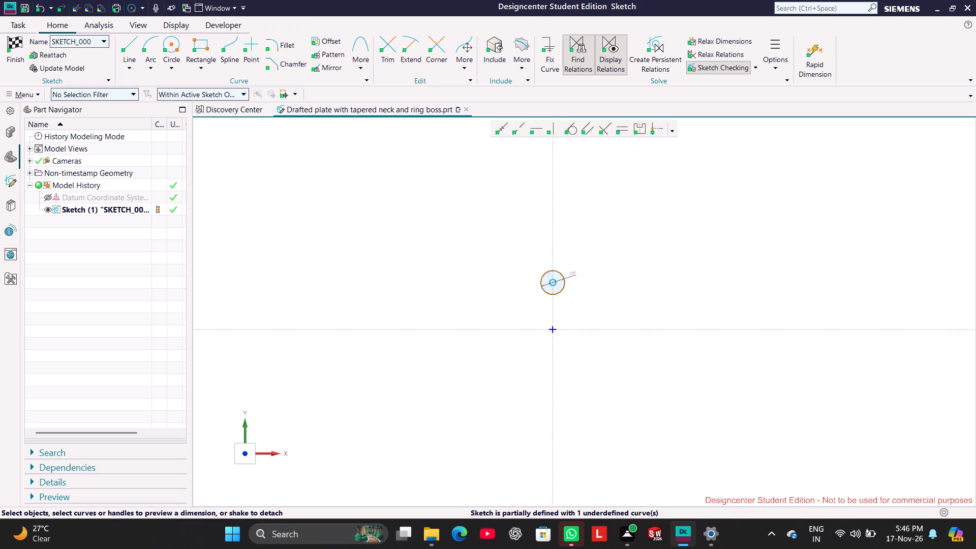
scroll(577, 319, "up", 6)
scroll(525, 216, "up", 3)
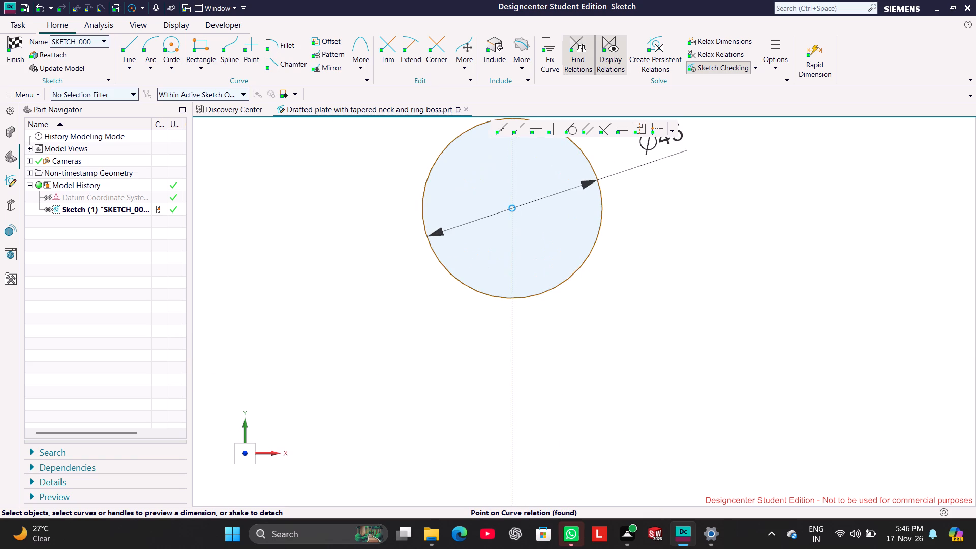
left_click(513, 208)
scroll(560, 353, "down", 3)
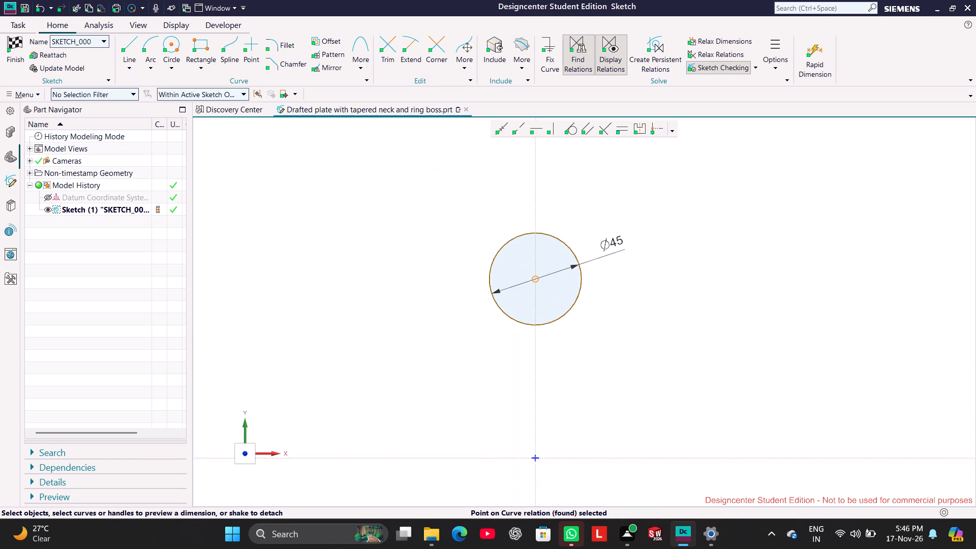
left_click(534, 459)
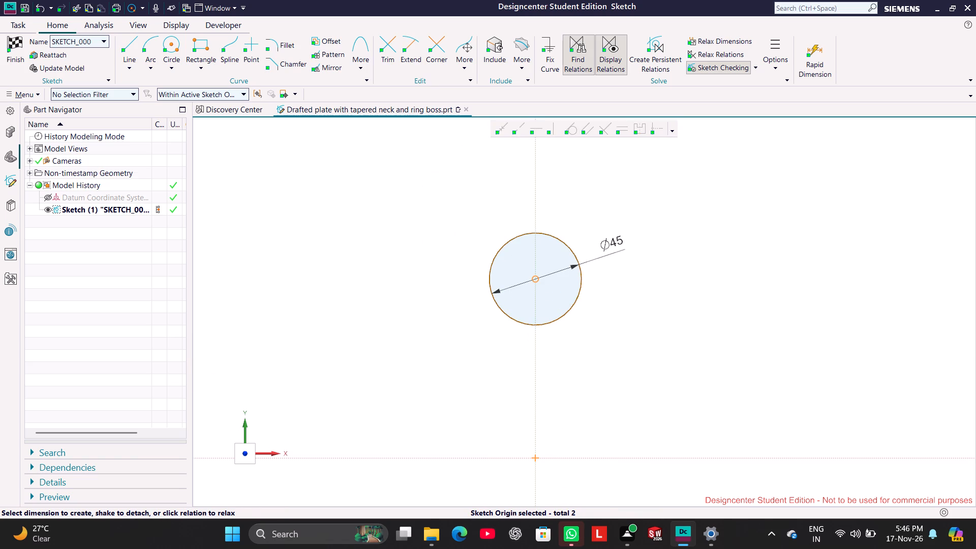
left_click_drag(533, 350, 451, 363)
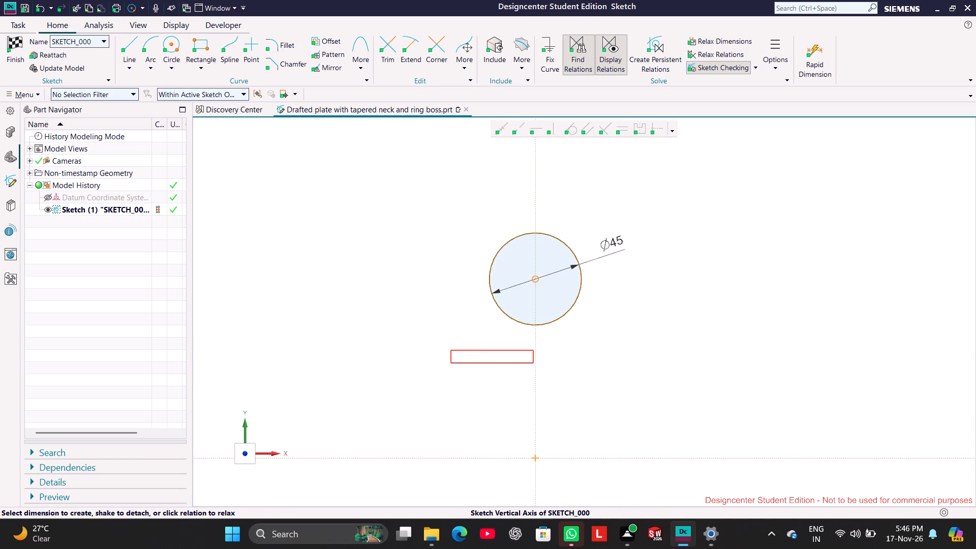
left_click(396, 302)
Dimension the vertical distance from the sketch origin to the circle's centre, place it left of the circle, and set it to 65 mm.
left_click(807, 64)
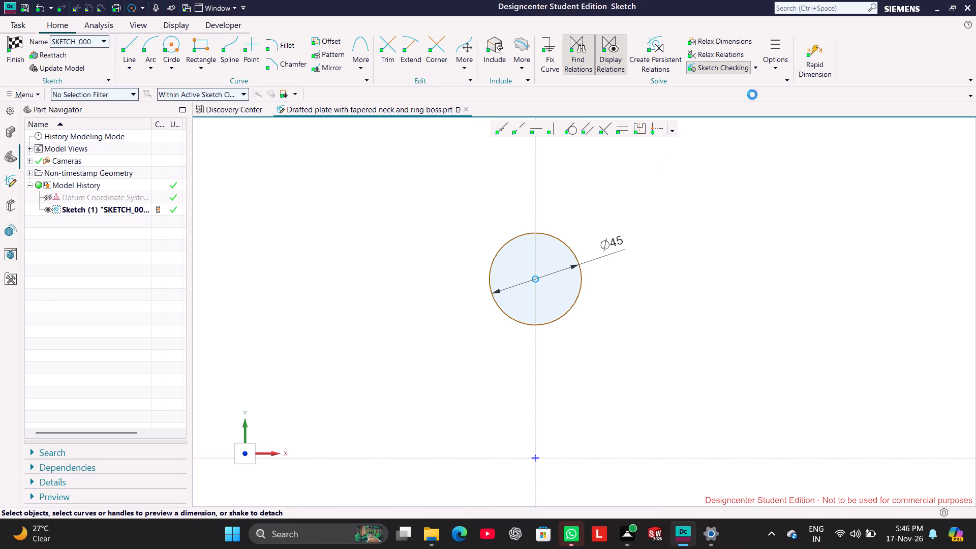
left_click(534, 281)
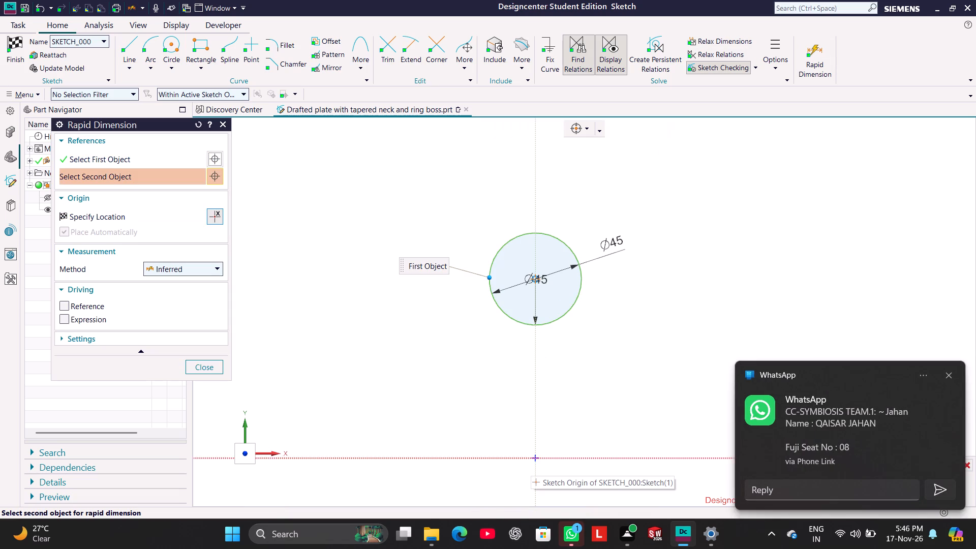
left_click(536, 456)
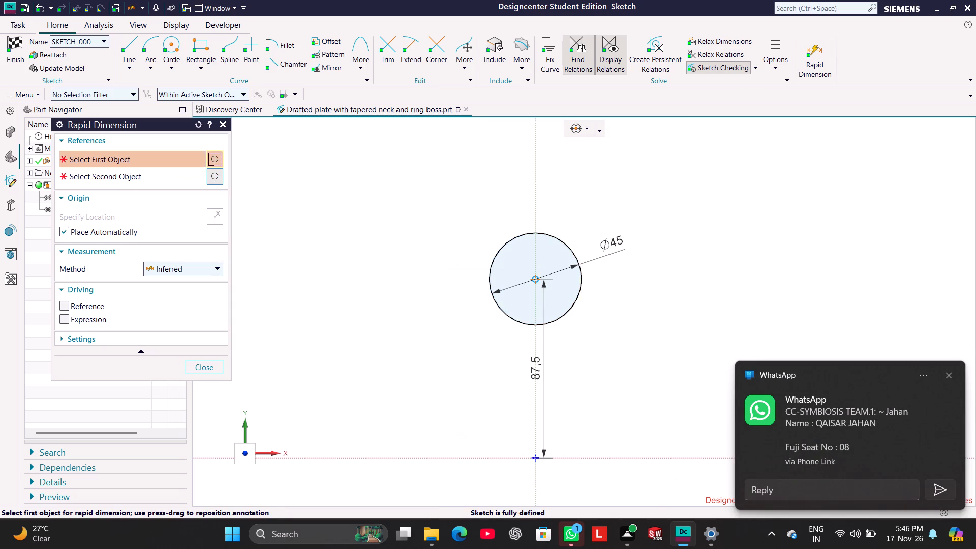
left_click_drag(541, 364, 398, 381)
double_click(398, 371)
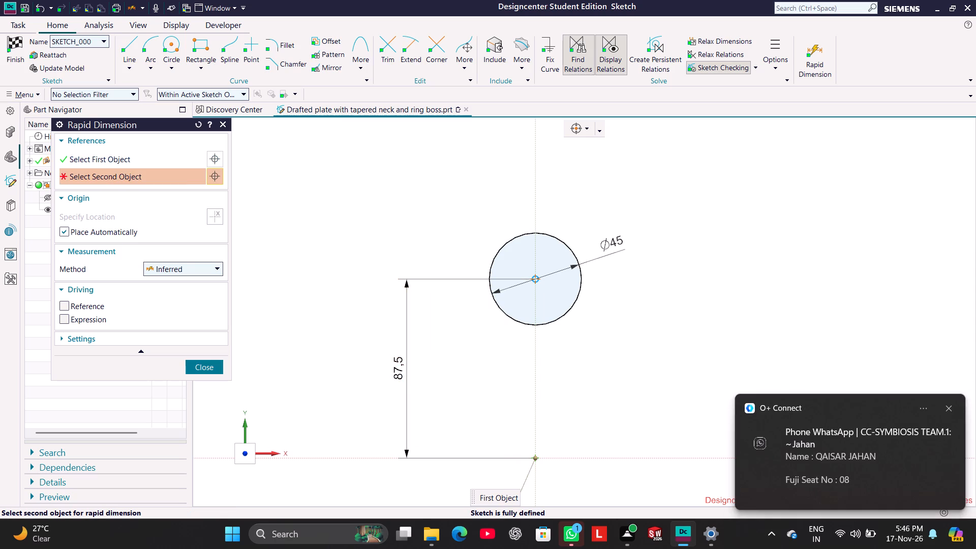
double_click(398, 371)
left_click(213, 369)
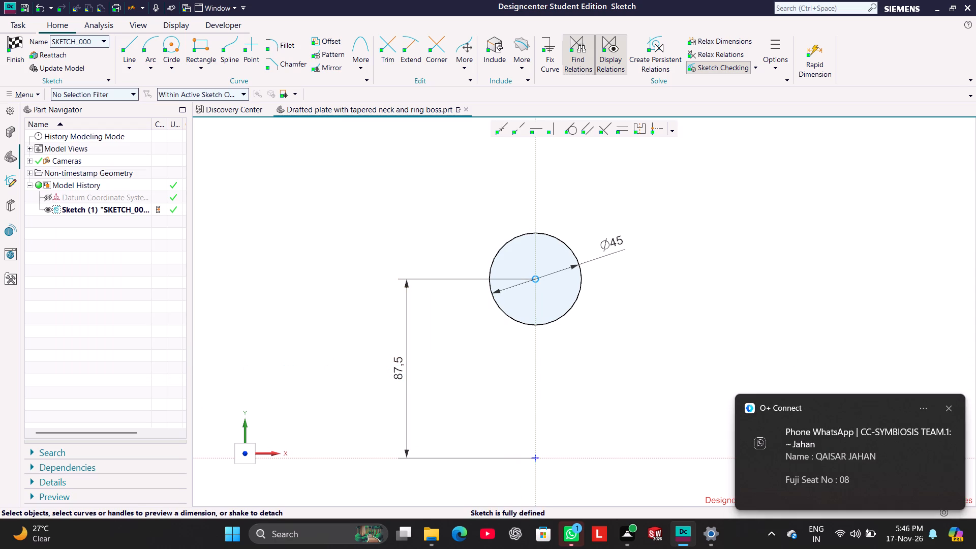
double_click(396, 365)
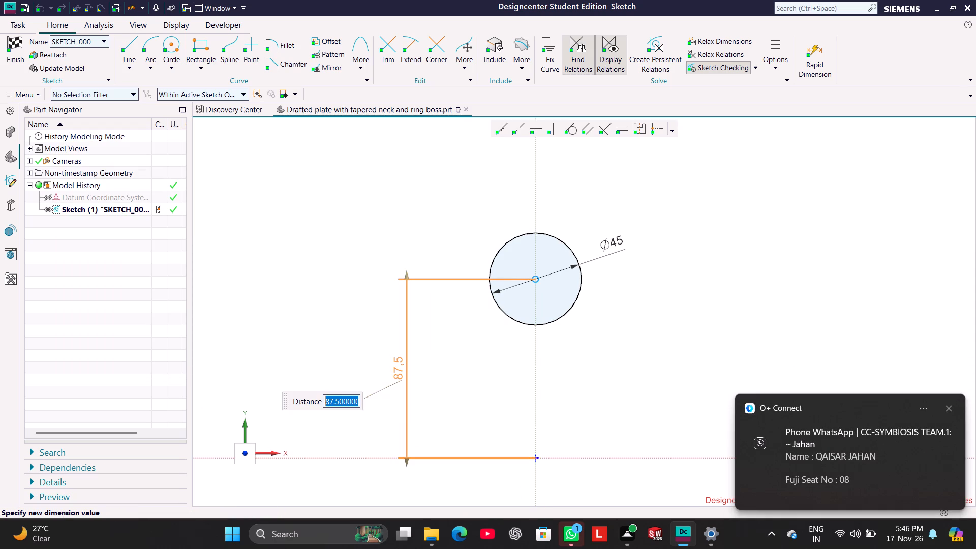
type("65")
key("Return")
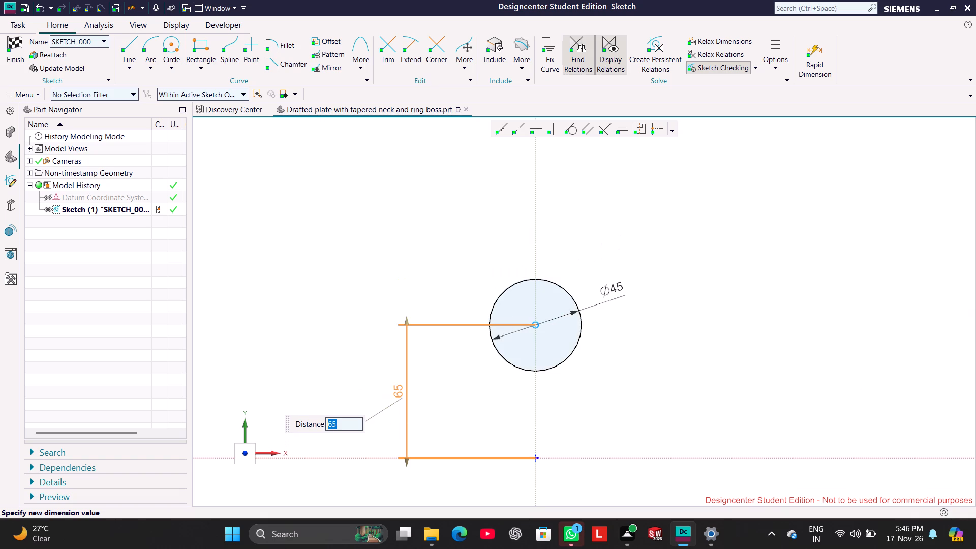
left_click(736, 312)
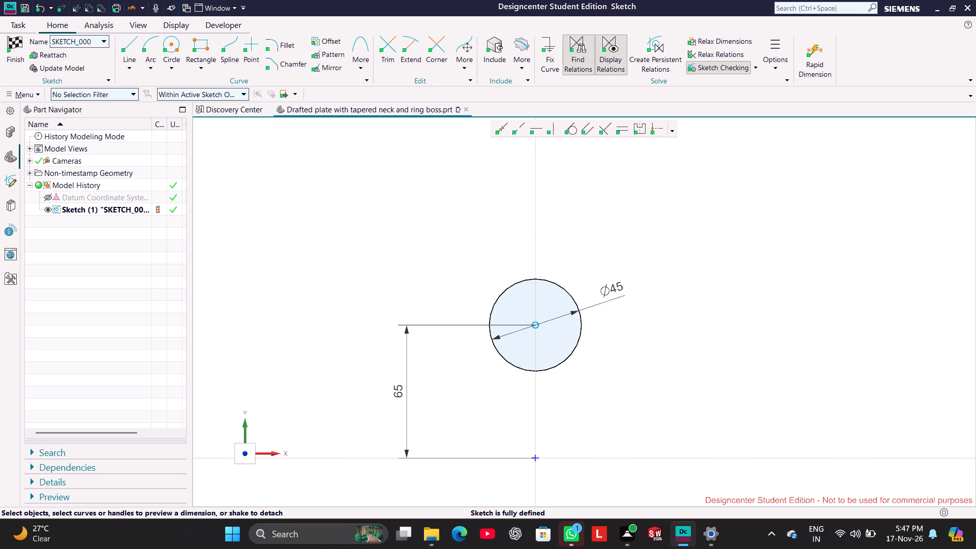
Draw a horizontal 125 mm line with its midpoint on the sketch origin, using Line From Midpoint.
left_click(135, 54)
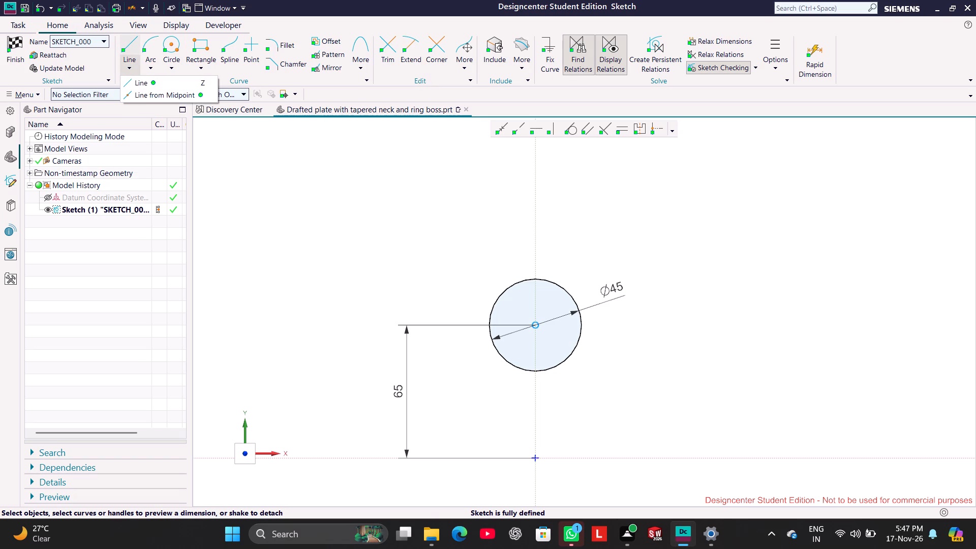
left_click(132, 81)
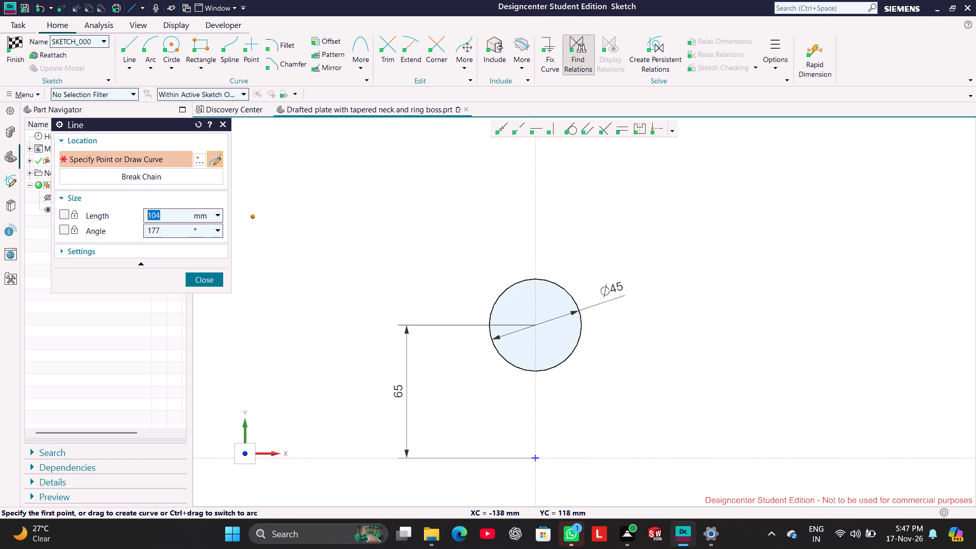
left_click(136, 70)
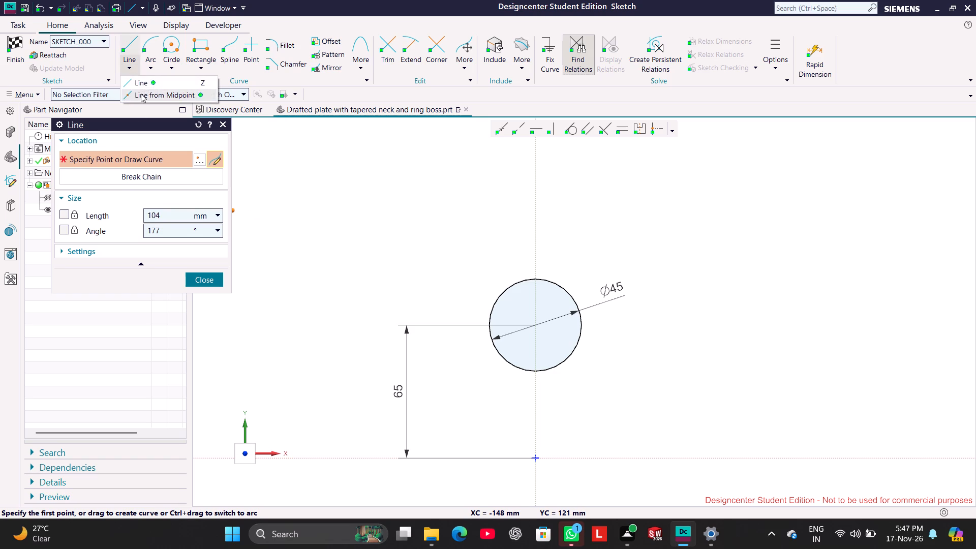
left_click(141, 94)
left_click(536, 460)
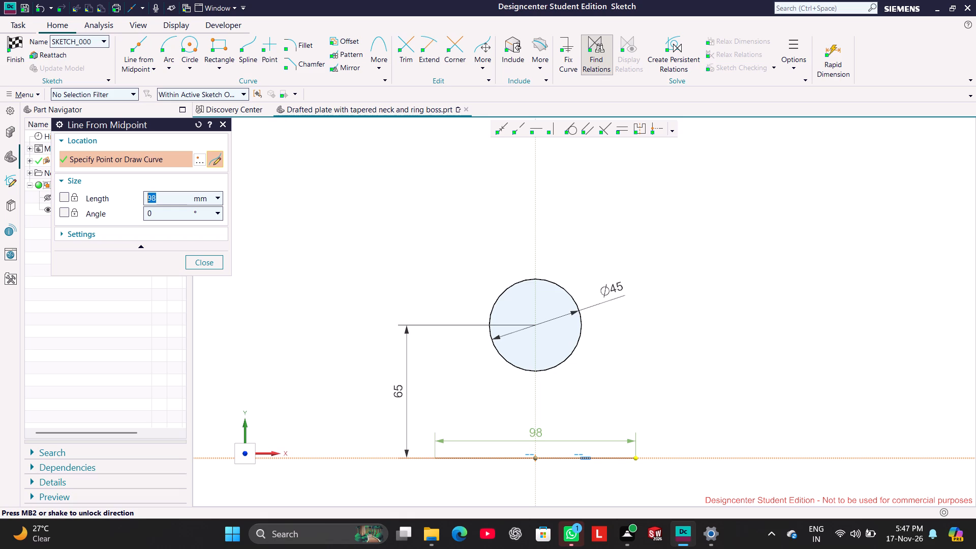
type("125")
key("Return")
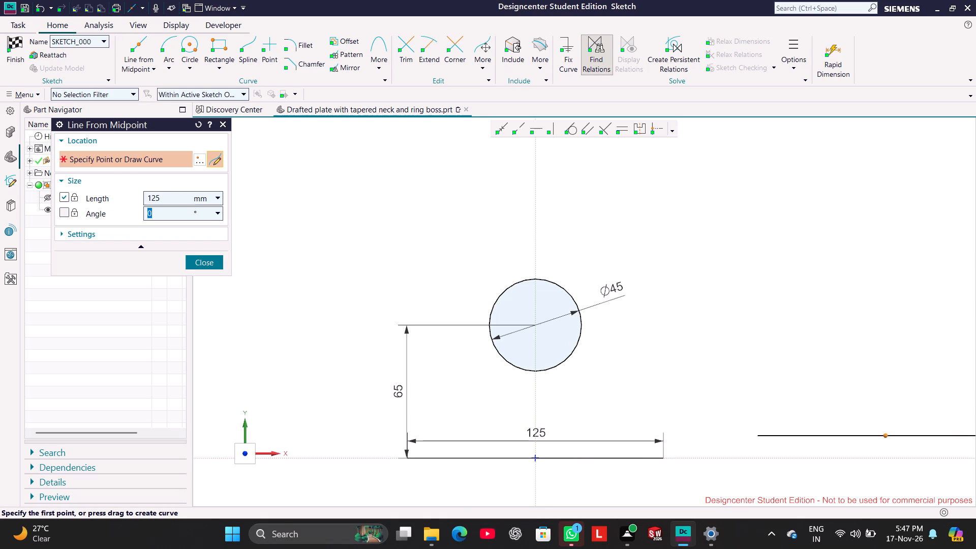
left_click(221, 263)
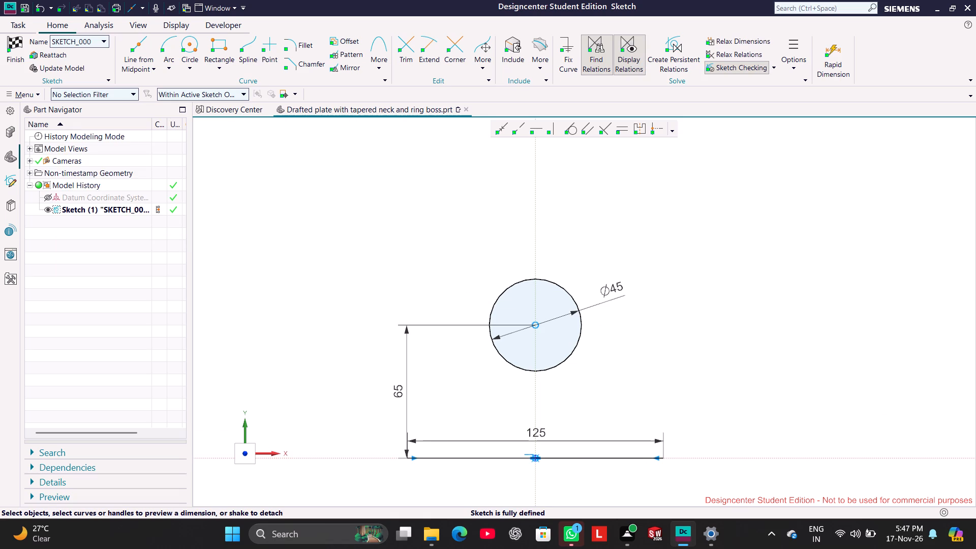
Draw a vertical line about 27 mm long upward from the right end of the 125 mm base line.
left_click(142, 48)
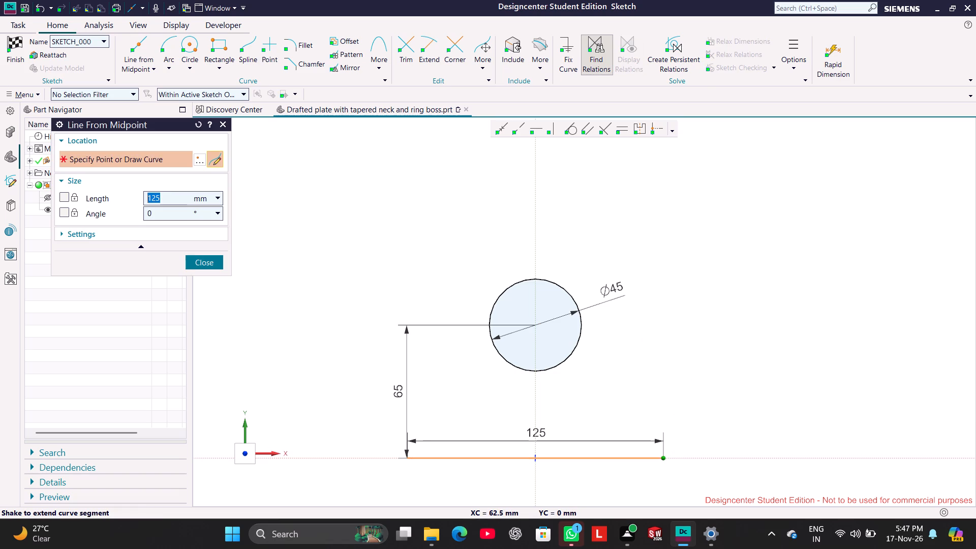
left_click(663, 459)
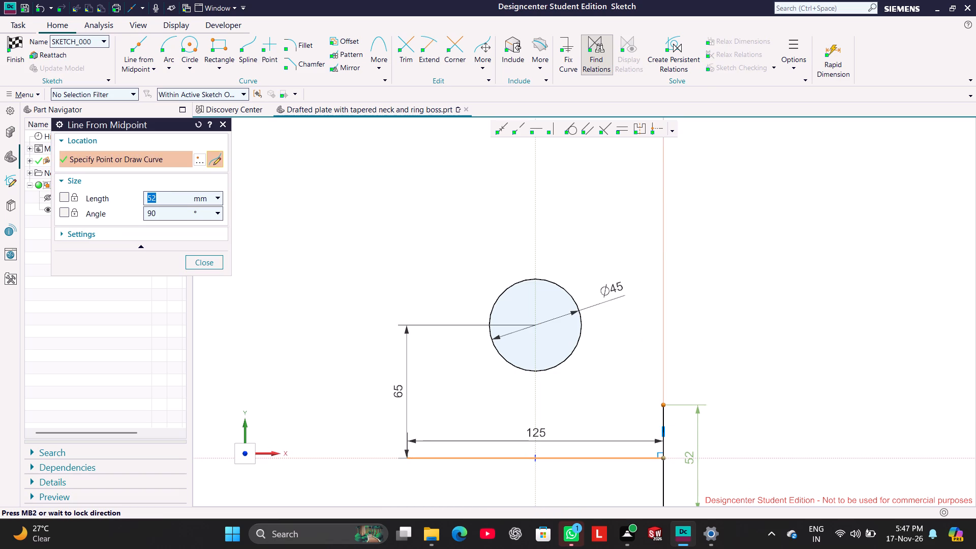
left_click(142, 72)
left_click(152, 85)
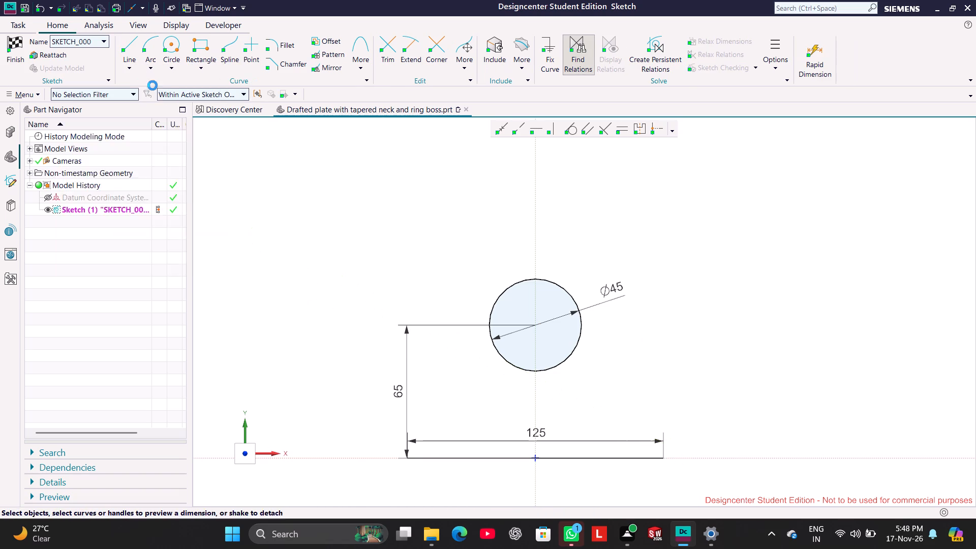
left_click(663, 459)
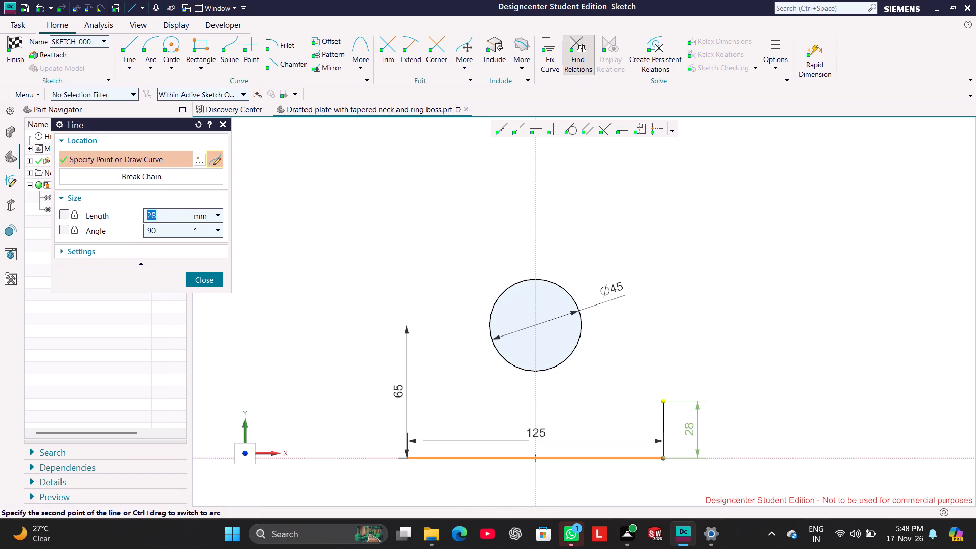
key("1")
key("5")
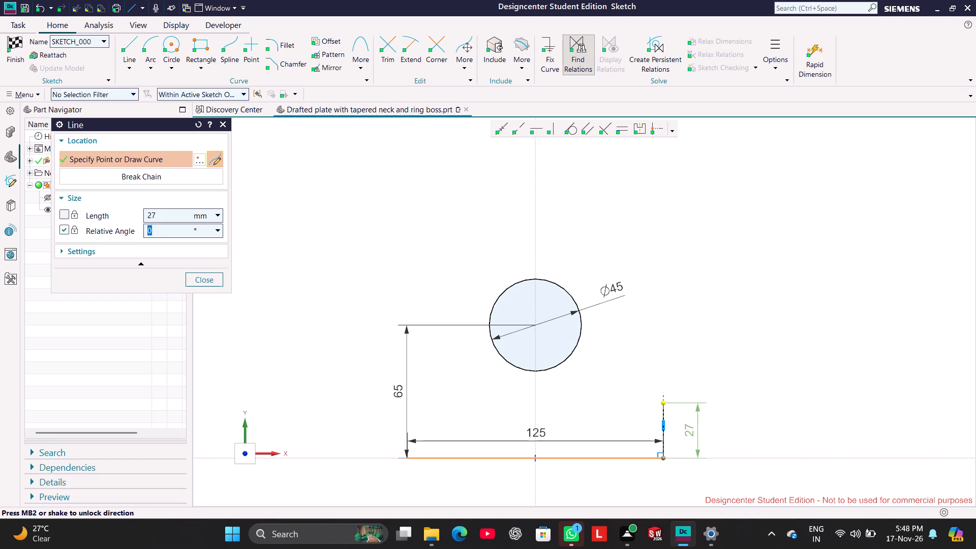
key("Up")
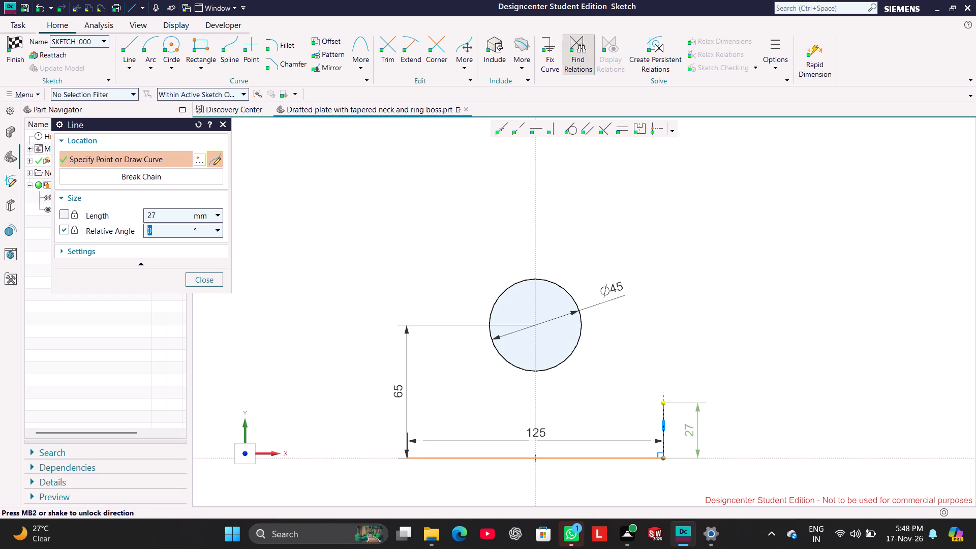
left_click(664, 403)
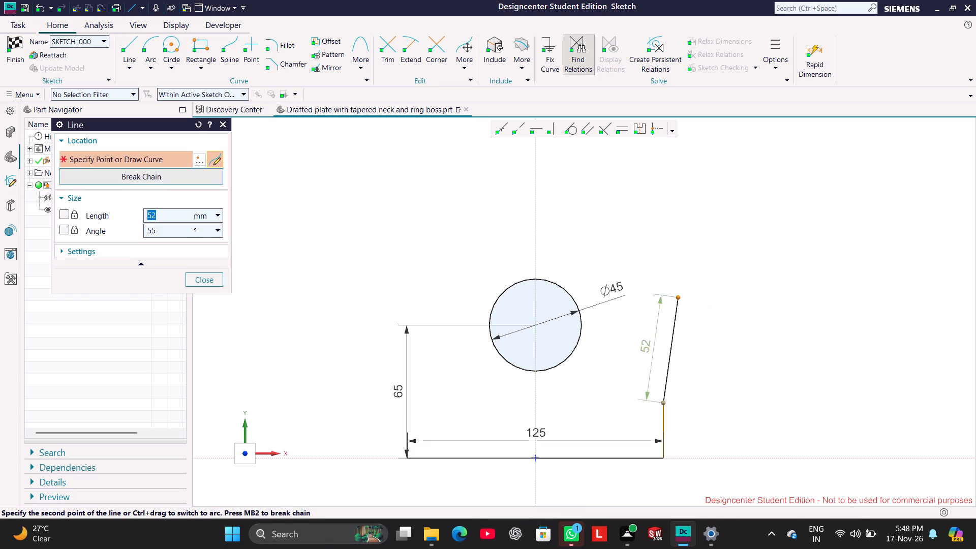
left_click(196, 279)
Dimension the vertical line's length, set it to 15 mm, and place the dimension to the right of the line.
left_click(664, 406)
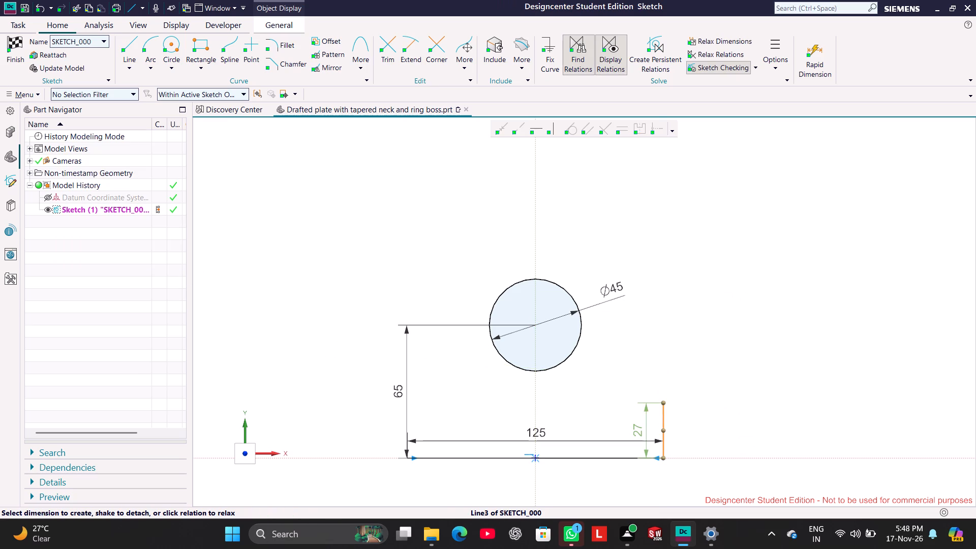
double_click(636, 425)
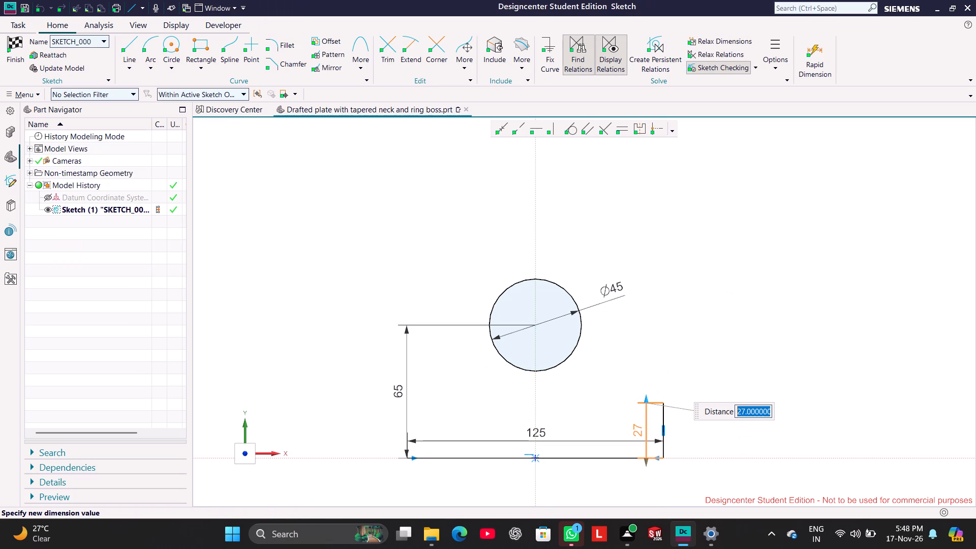
type("15")
key("Return")
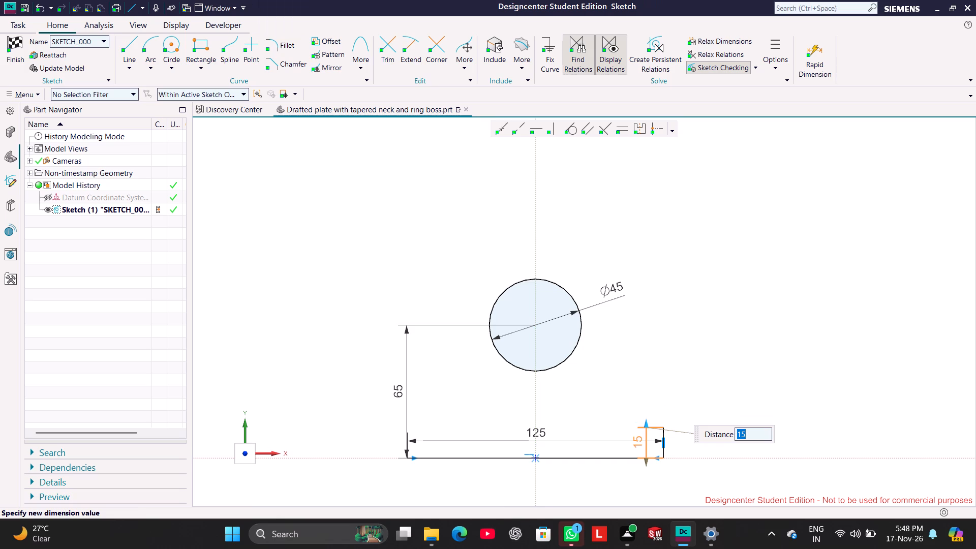
left_click(742, 369)
left_click_drag(646, 446, 686, 446)
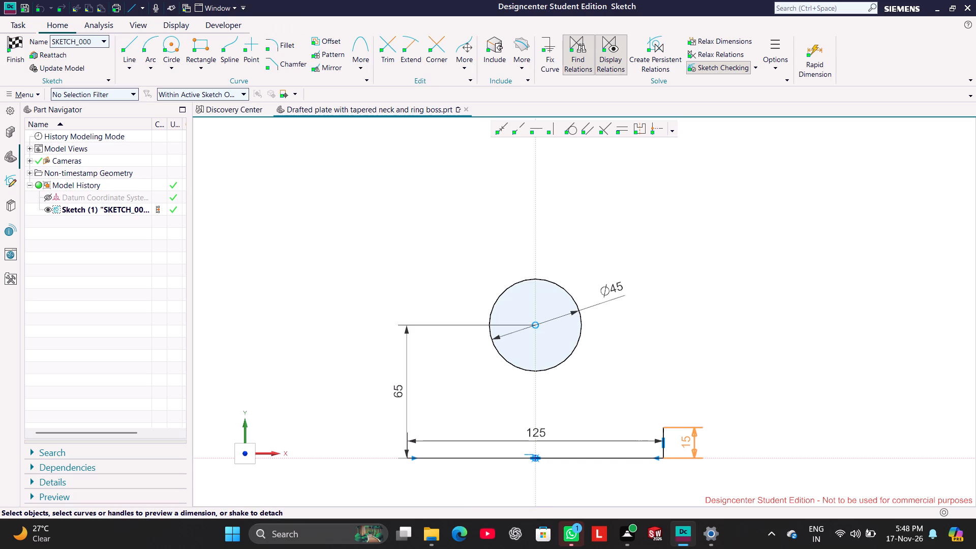
left_click_drag(686, 446, 681, 446)
left_click(670, 371)
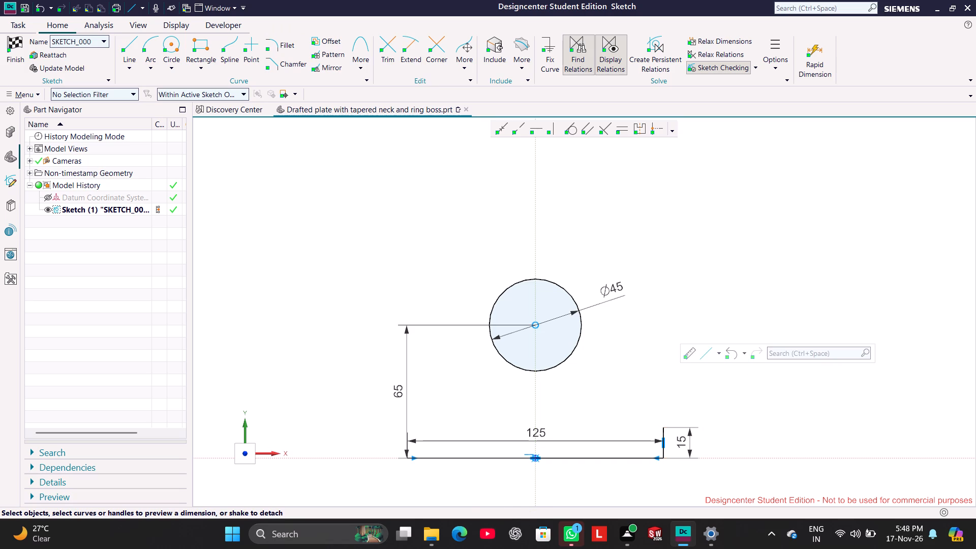
left_click(664, 313)
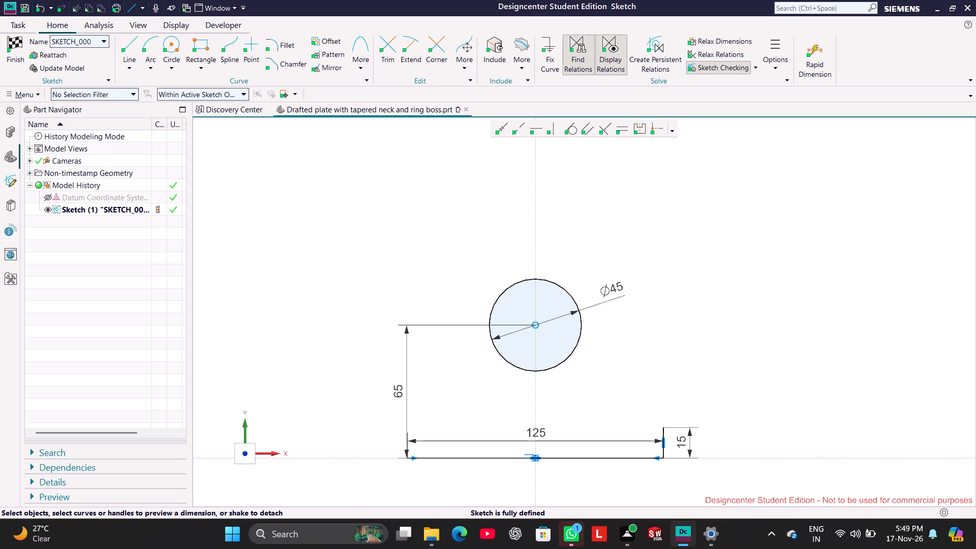
Draw two chained arcs, radii about 27 mm and 14 mm, from the vertical line's upper end to the circle's right side.
left_click(150, 40)
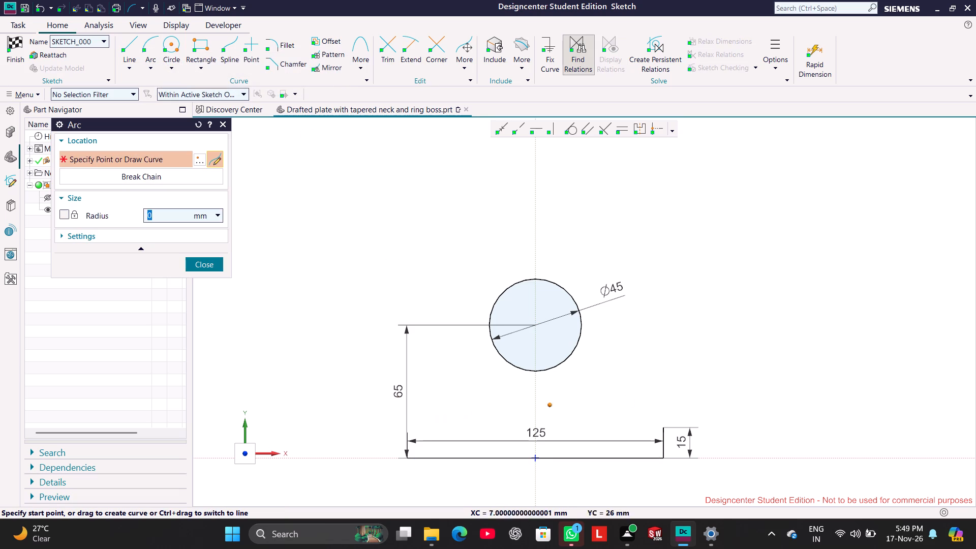
left_click(665, 427)
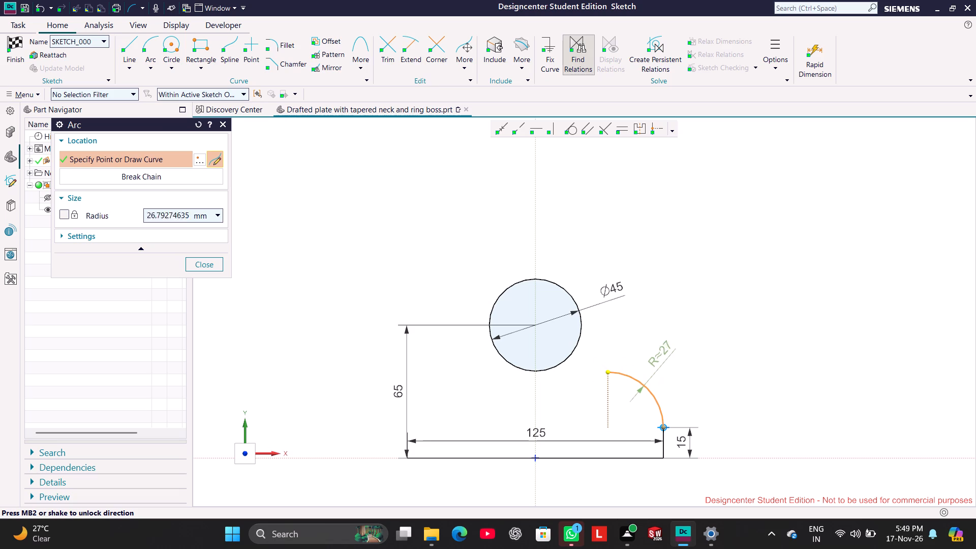
left_click(612, 373)
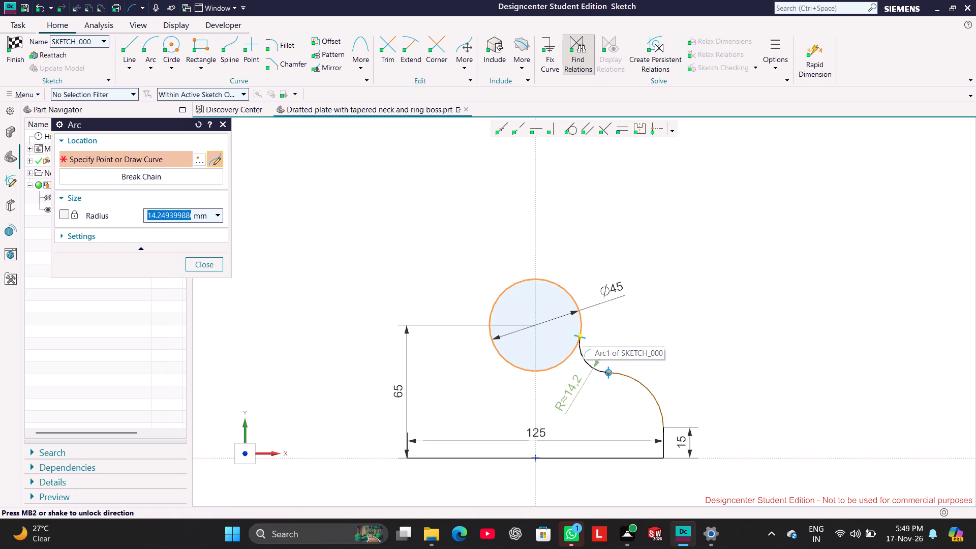
left_click(589, 324)
left_click(201, 261)
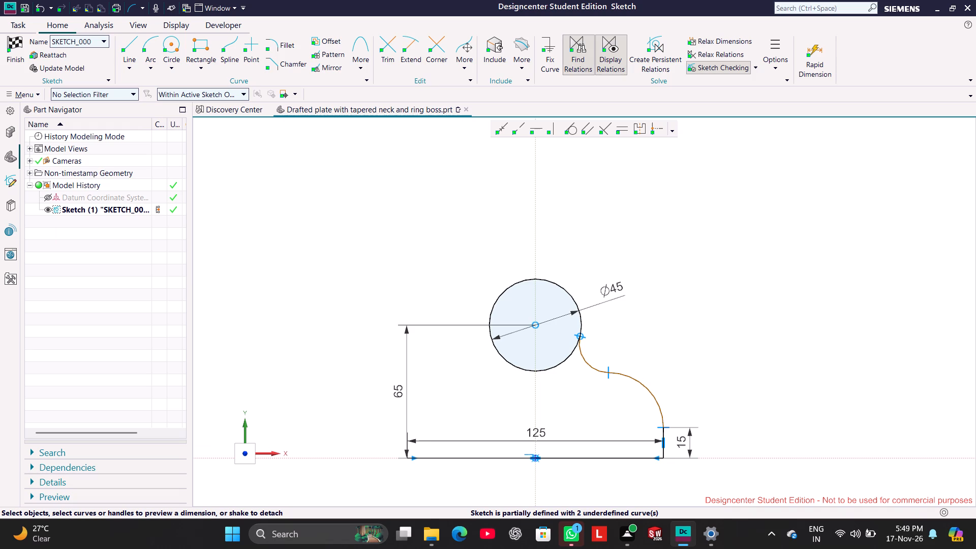
Apply a tangent relation between the 45 mm circle and the small arc that meets it.
scroll(612, 326, "up", 4)
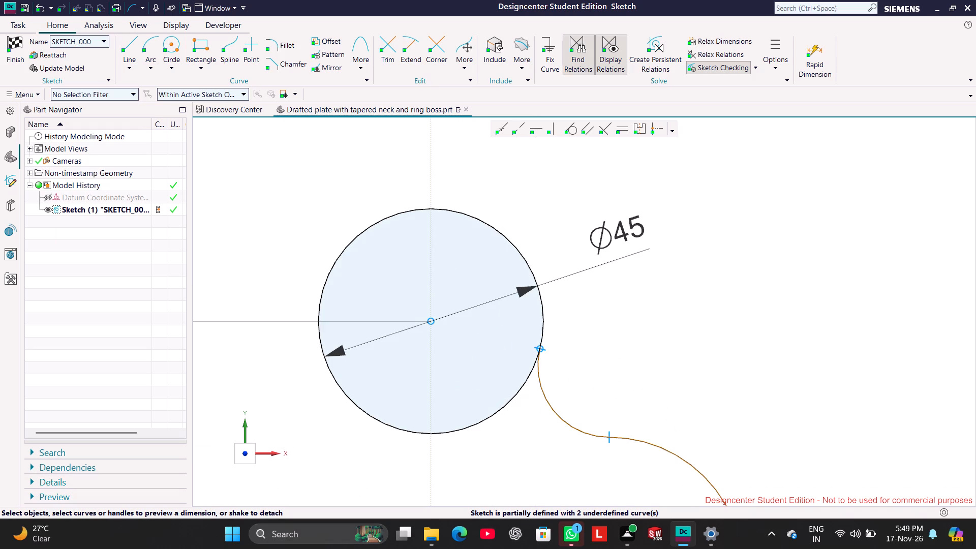
left_click(543, 394)
left_click(522, 386)
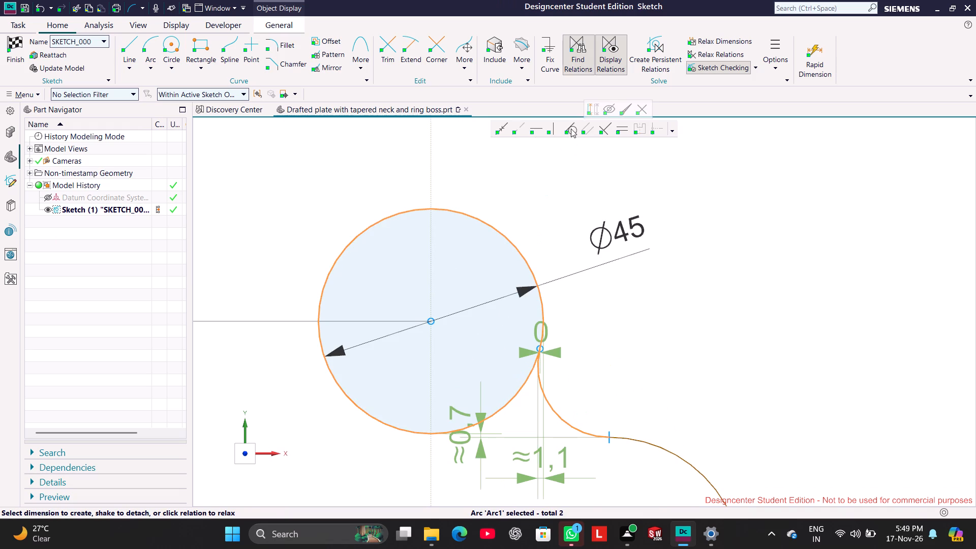
left_click(568, 135)
left_click(626, 324)
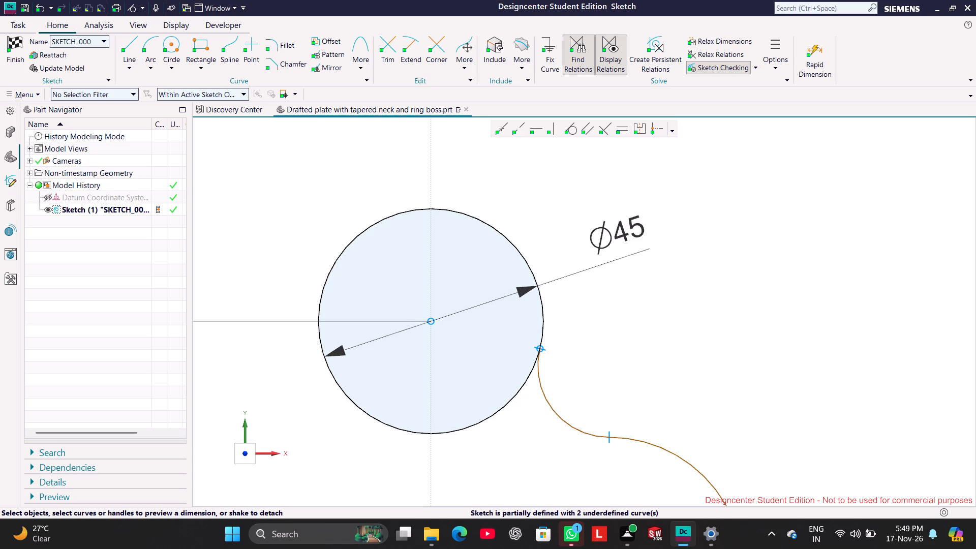
Apply a tangent relation between the small arc and the large arc.
scroll(583, 372, "down", 3)
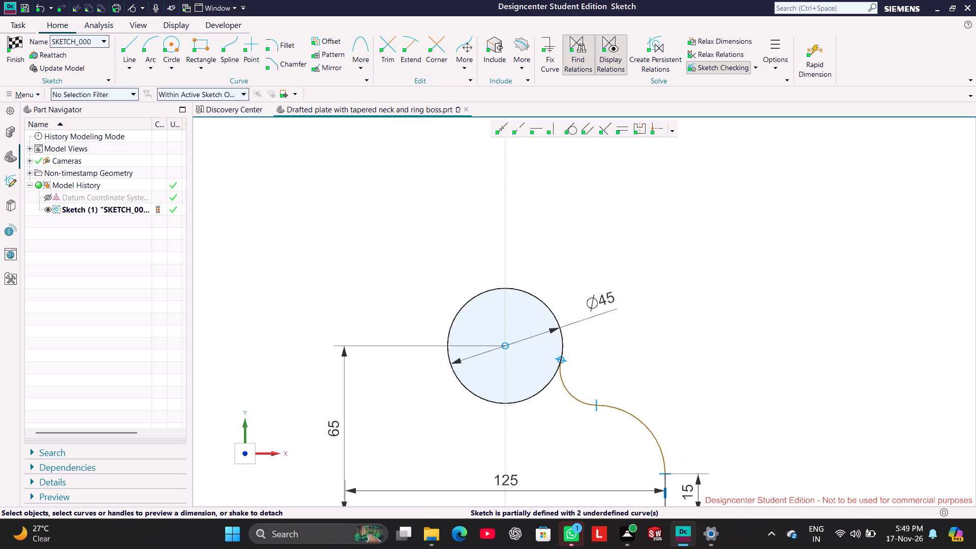
left_click(613, 409)
left_click(583, 404)
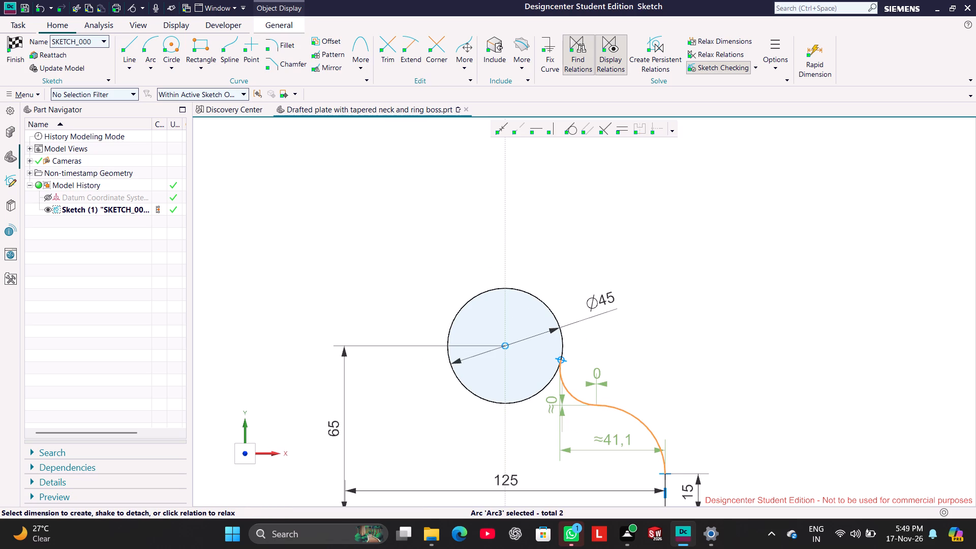
left_click(572, 130)
left_click(710, 324)
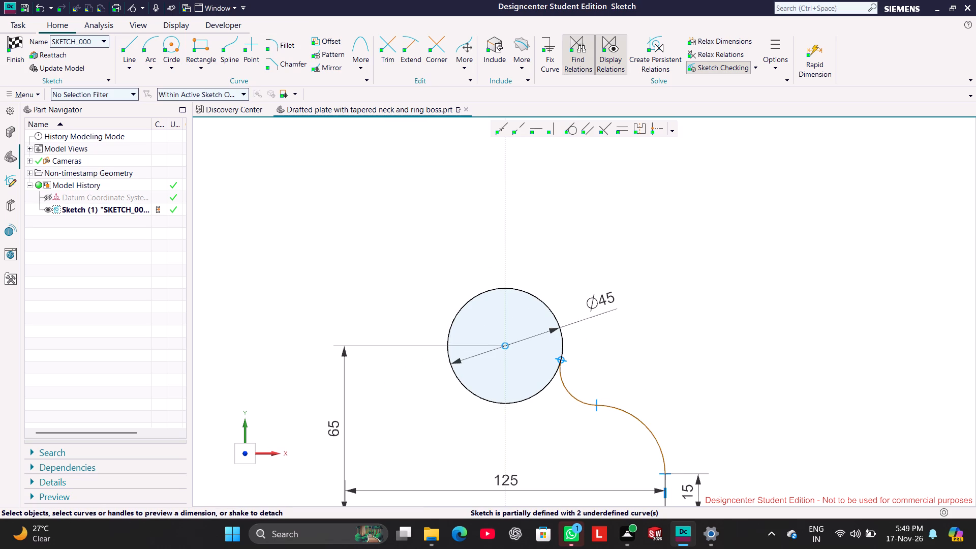
Apply a tangent relation between the 15 mm vertical line and the large arc.
scroll(691, 492, "up", 4)
scroll(666, 489, "down", 6)
scroll(661, 496, "up", 4)
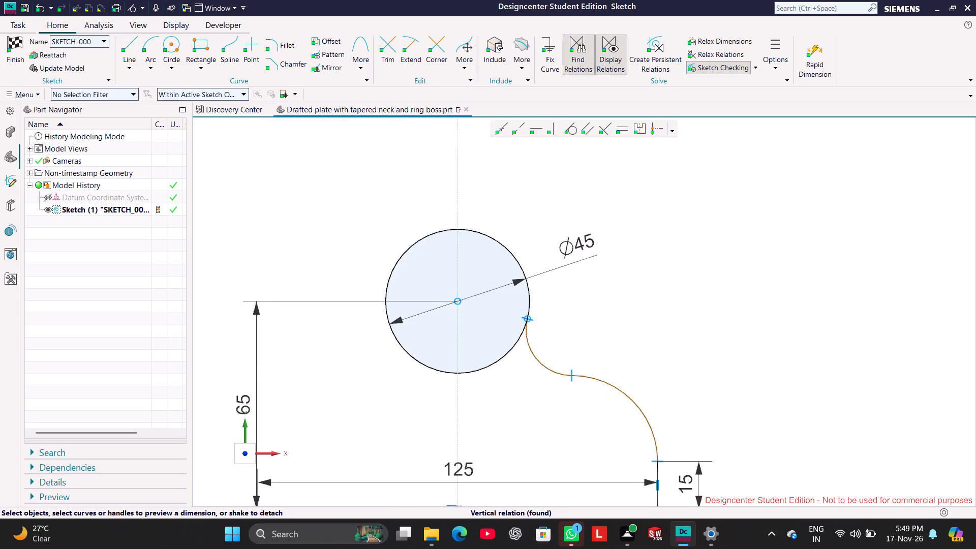
scroll(661, 496, "up", 2)
left_click(654, 489)
left_click(655, 439)
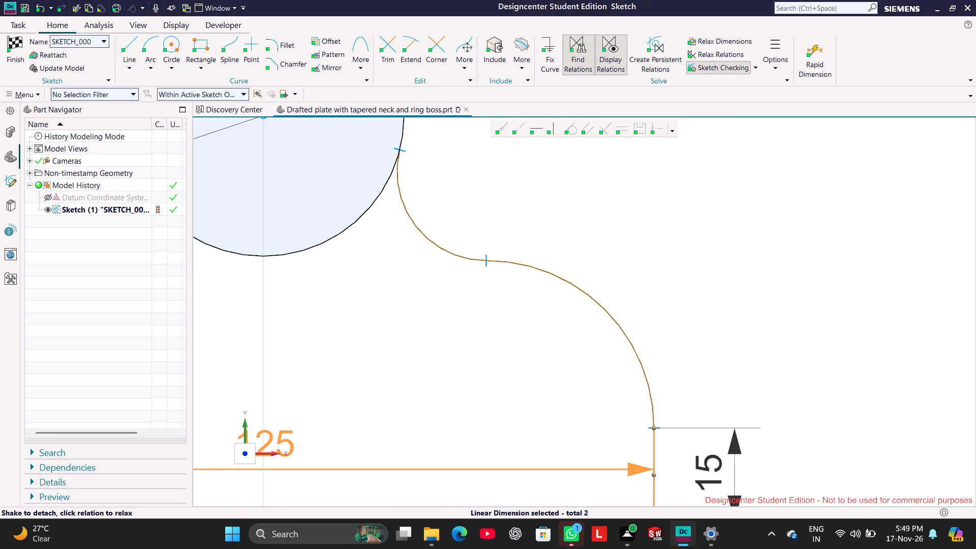
left_click(456, 364)
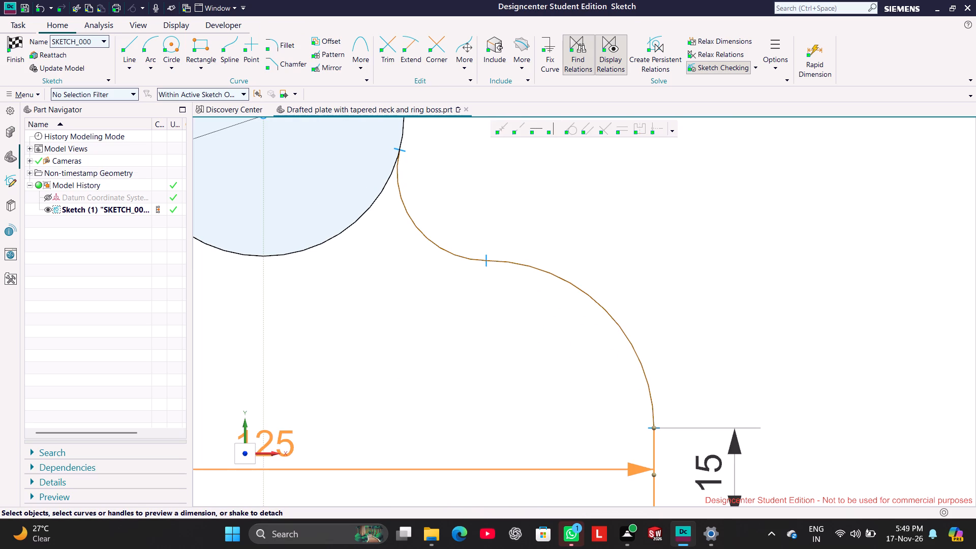
left_click(656, 494)
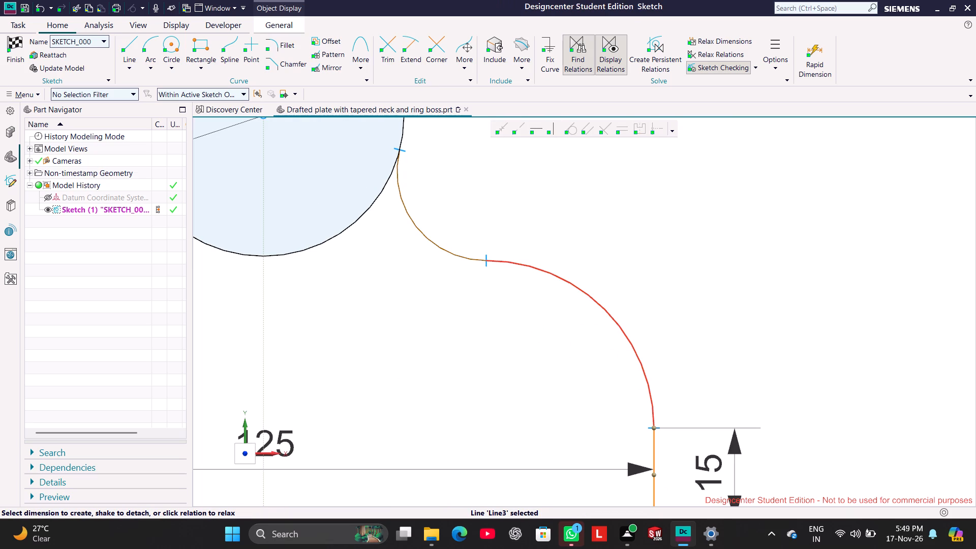
left_click(649, 399)
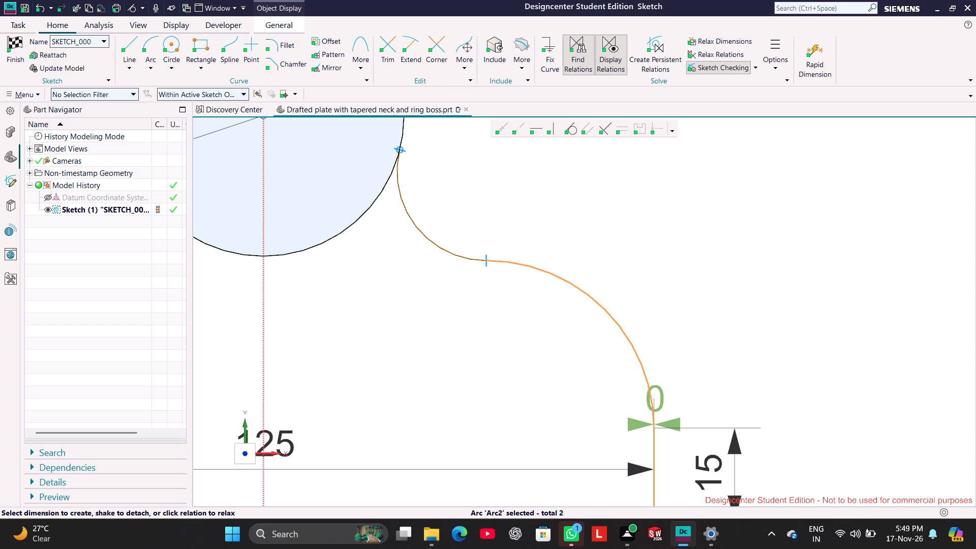
left_click(571, 126)
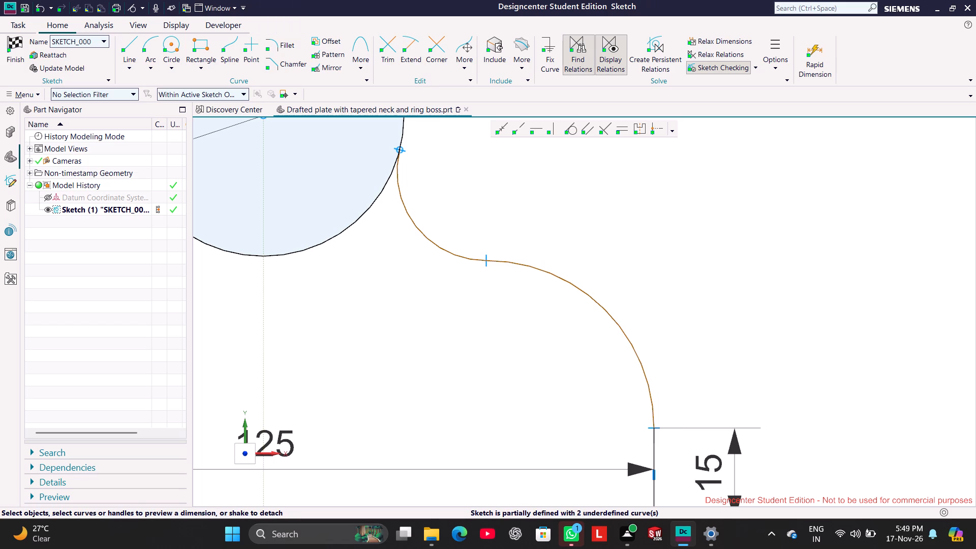
Reshape the arc chain by moving the small arc, finishing with it slightly higher beside the circle.
scroll(486, 386, "down", 3)
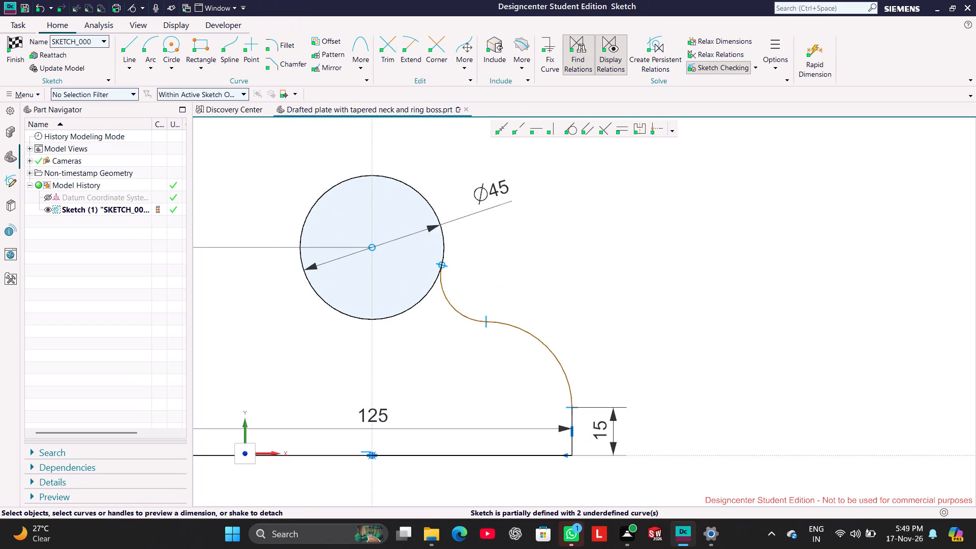
left_click_drag(485, 319, 609, 303)
left_click(578, 248)
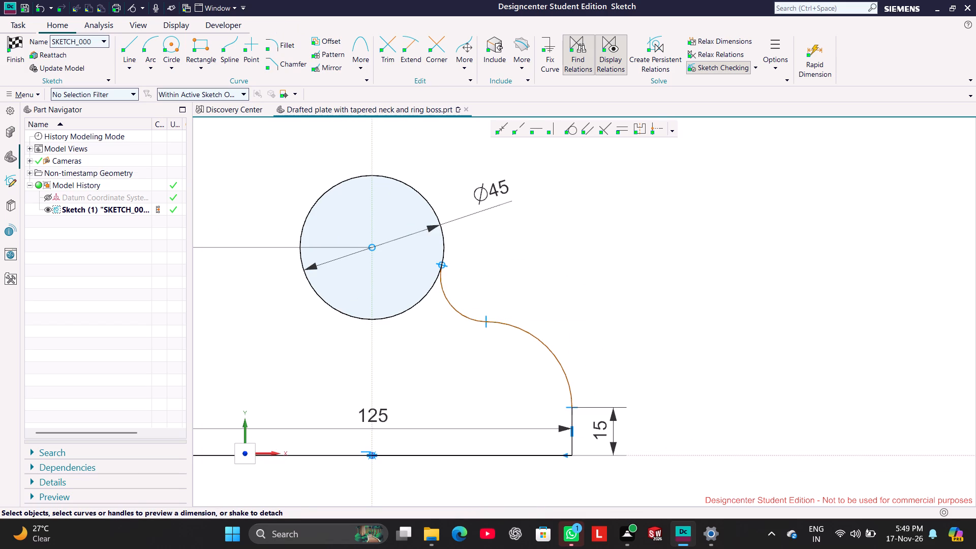
left_click_drag(503, 320, 589, 276)
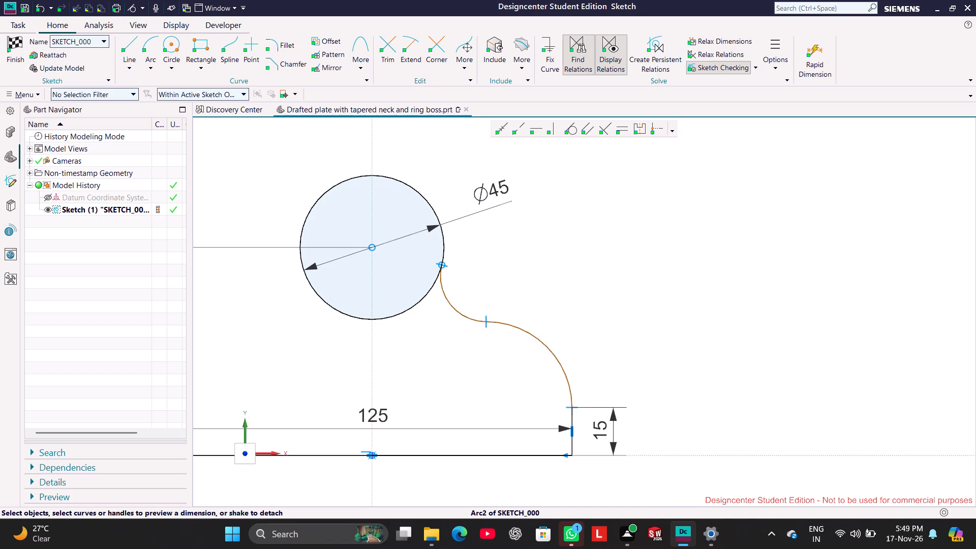
left_click_drag(589, 276, 590, 276)
scroll(579, 333, "down", 2)
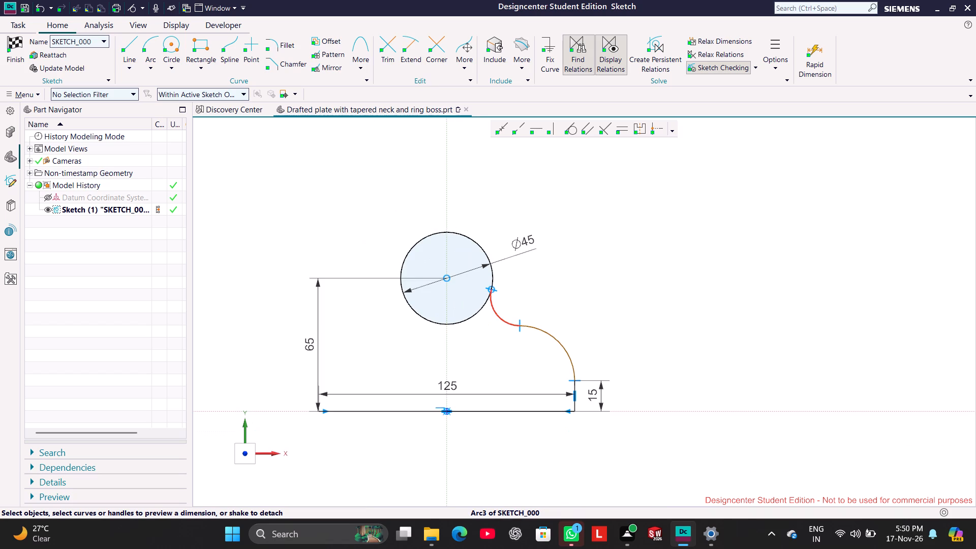
left_click_drag(507, 322, 514, 364)
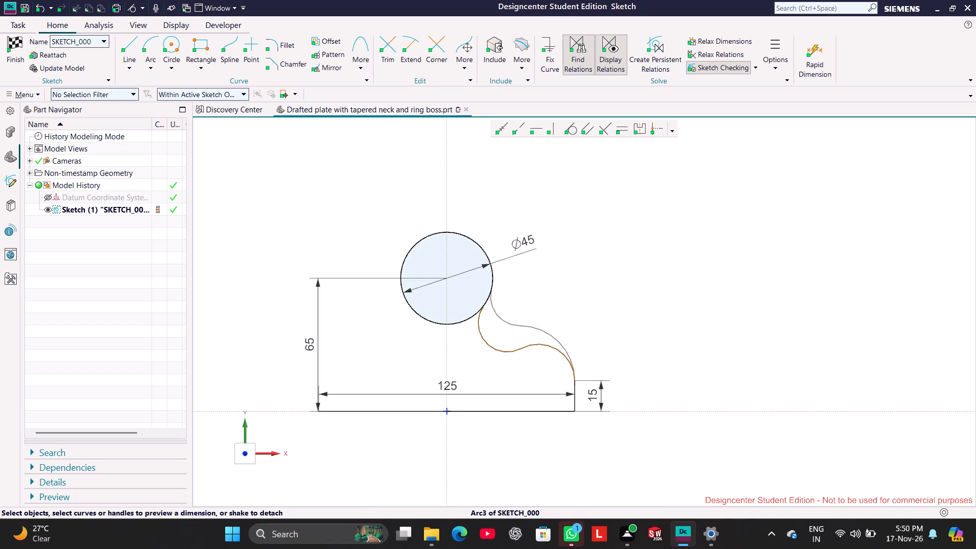
left_click_drag(514, 364, 590, 346)
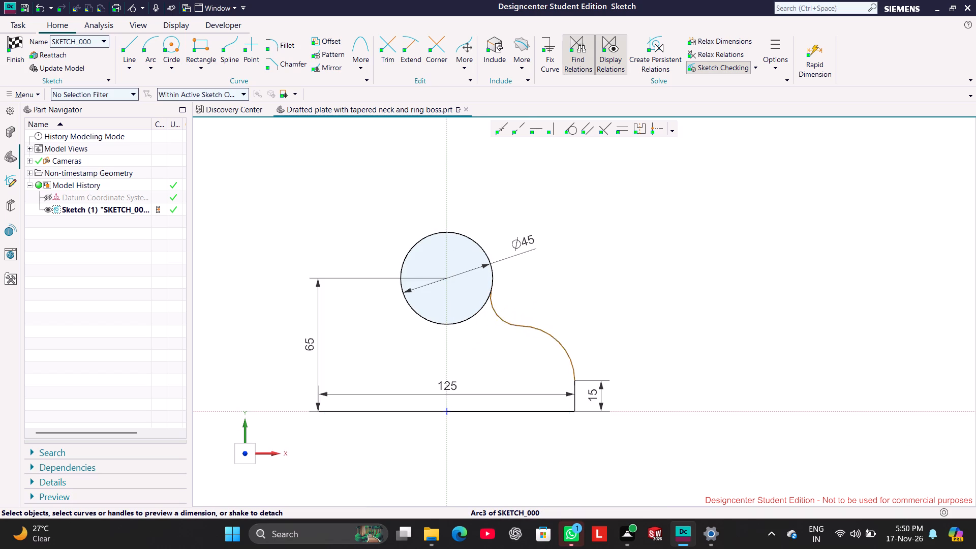
left_click_drag(590, 346, 572, 367)
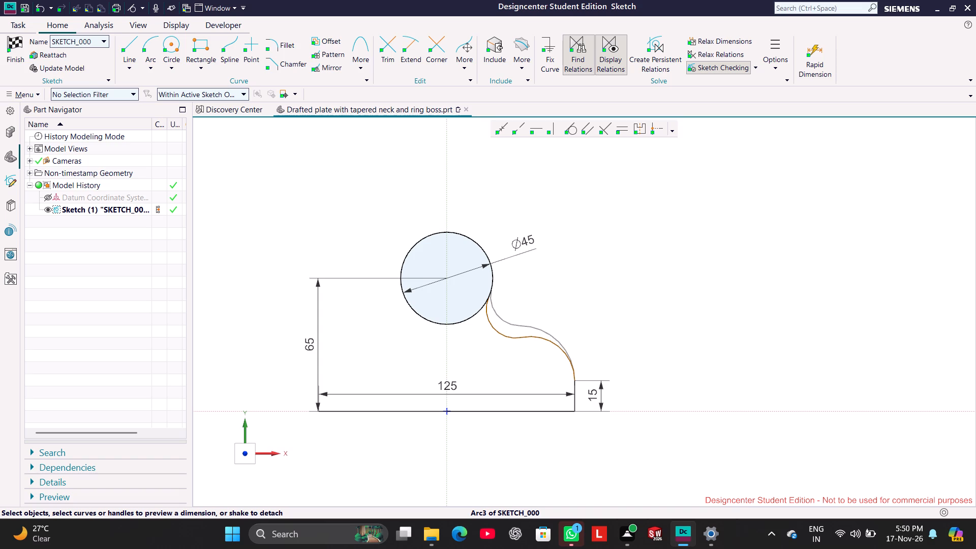
left_click_drag(572, 367, 581, 363)
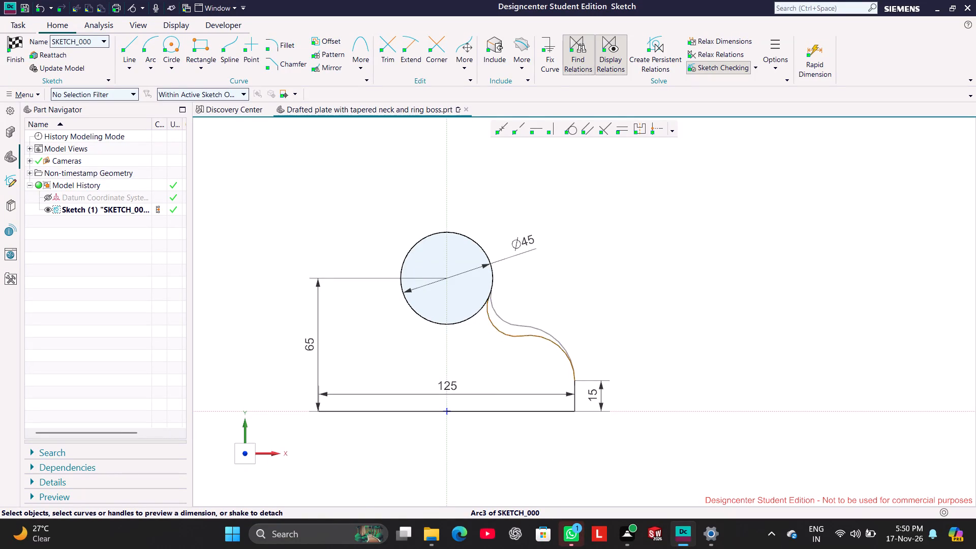
left_click_drag(581, 363, 673, 346)
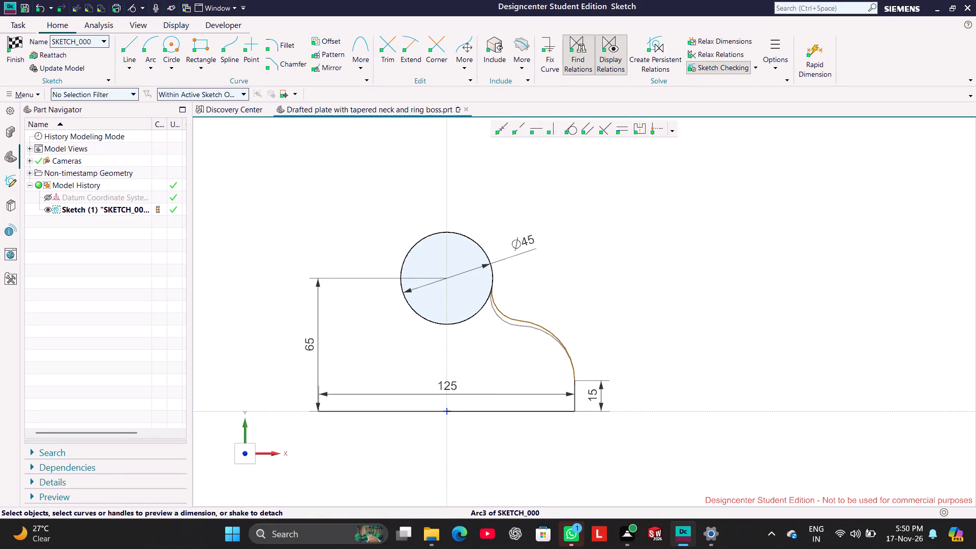
left_click_drag(673, 346, 675, 345)
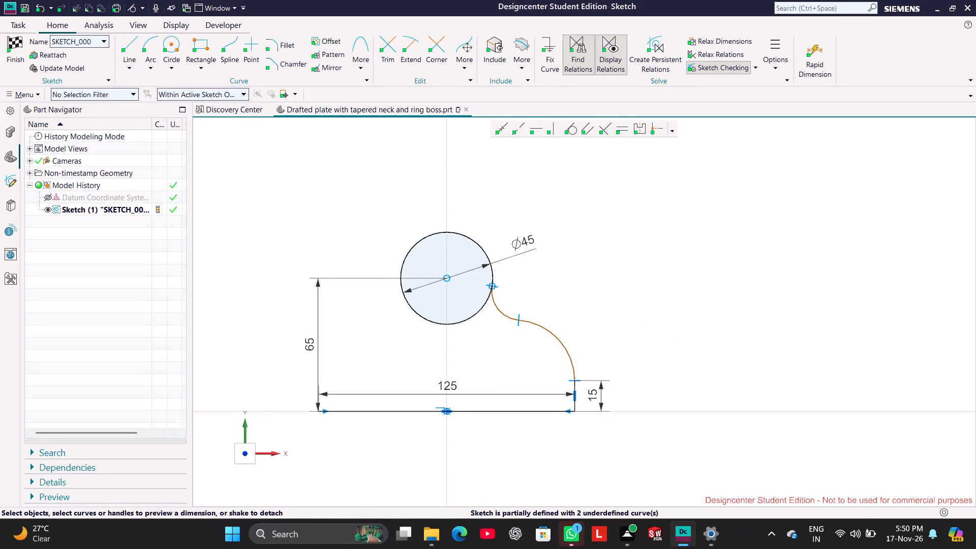
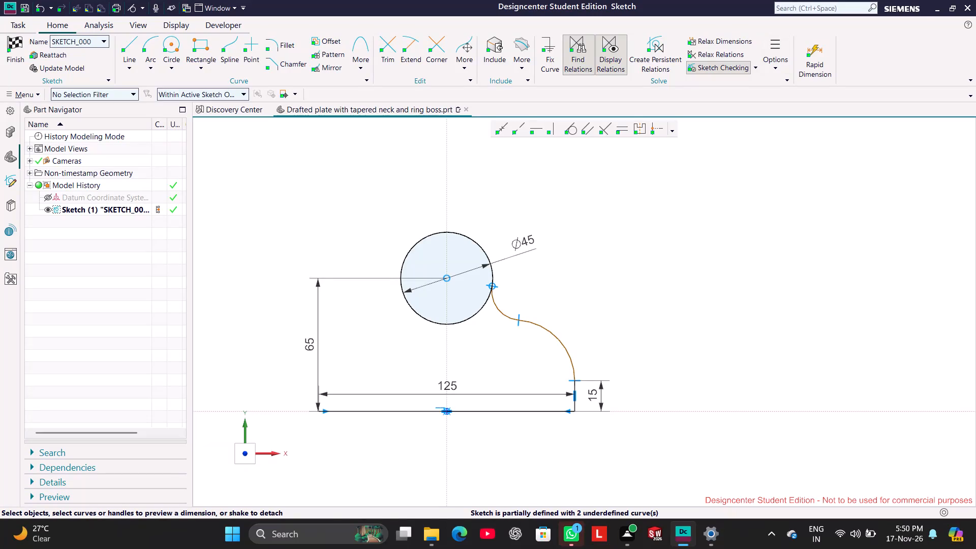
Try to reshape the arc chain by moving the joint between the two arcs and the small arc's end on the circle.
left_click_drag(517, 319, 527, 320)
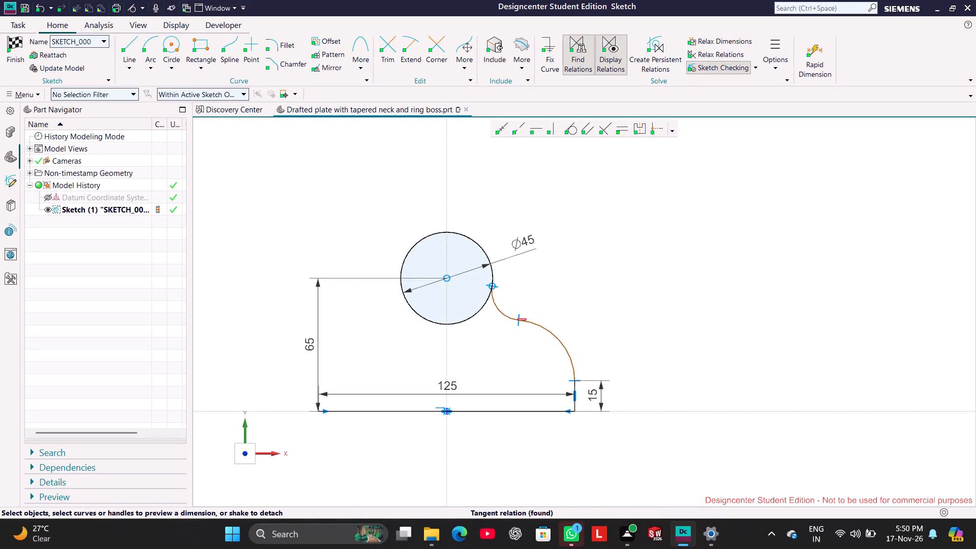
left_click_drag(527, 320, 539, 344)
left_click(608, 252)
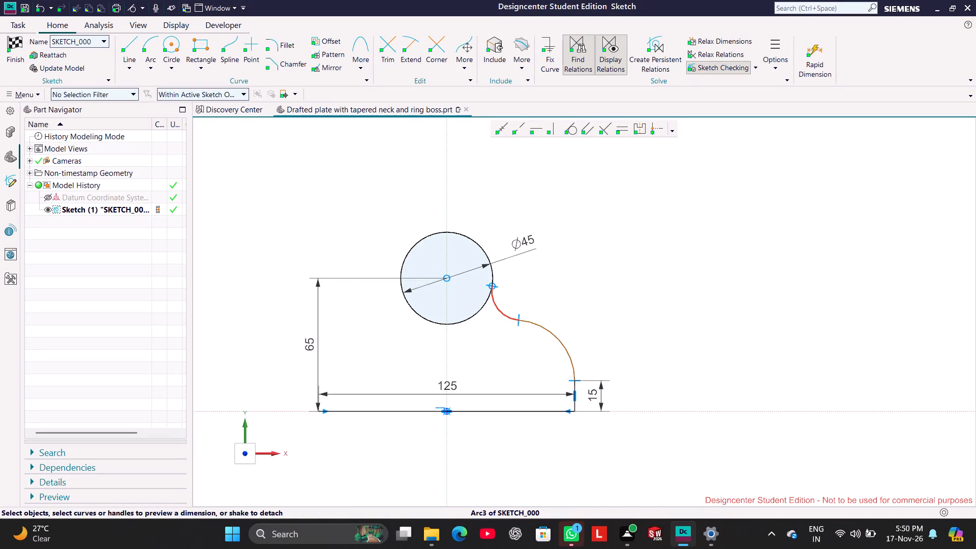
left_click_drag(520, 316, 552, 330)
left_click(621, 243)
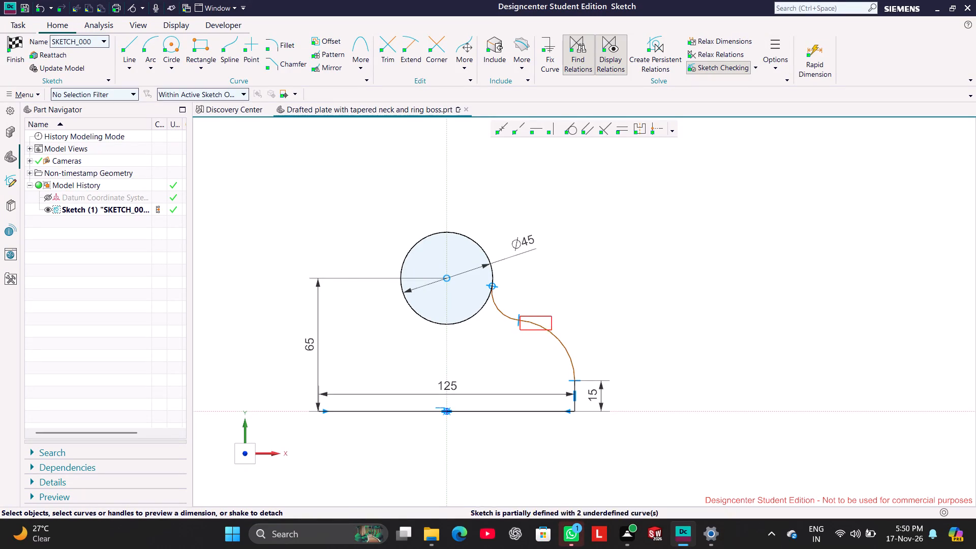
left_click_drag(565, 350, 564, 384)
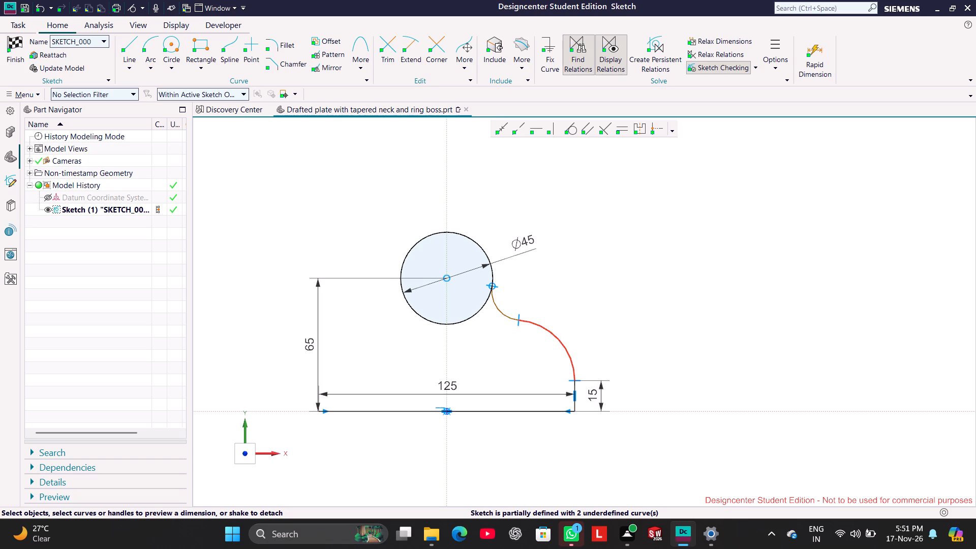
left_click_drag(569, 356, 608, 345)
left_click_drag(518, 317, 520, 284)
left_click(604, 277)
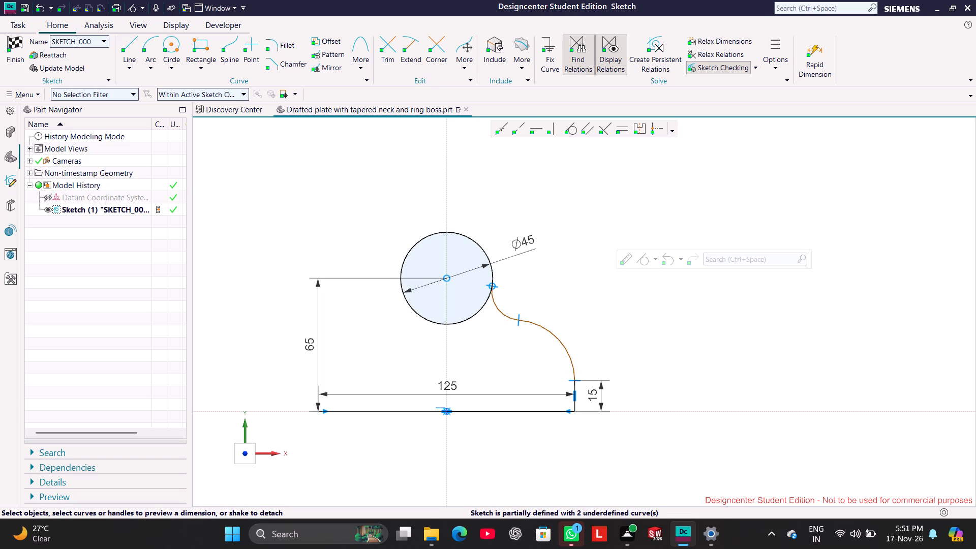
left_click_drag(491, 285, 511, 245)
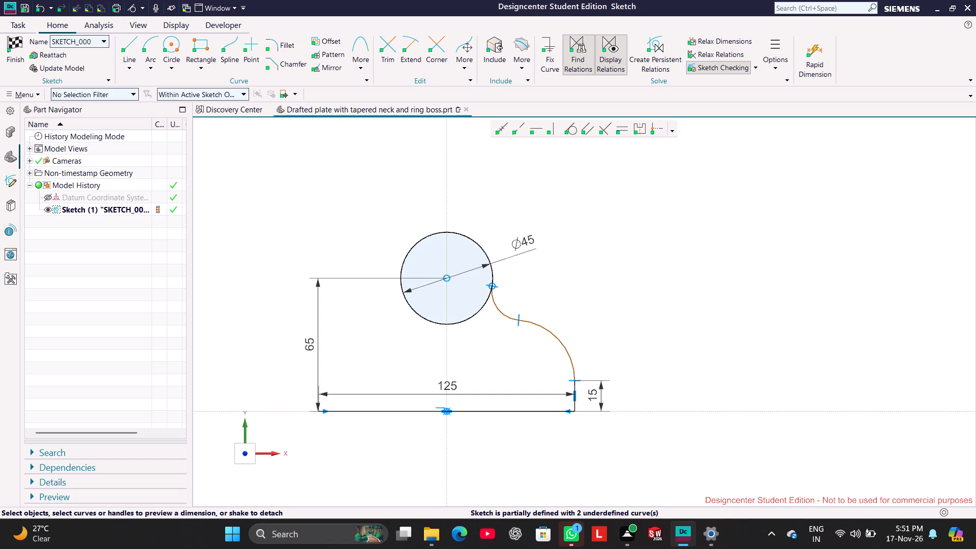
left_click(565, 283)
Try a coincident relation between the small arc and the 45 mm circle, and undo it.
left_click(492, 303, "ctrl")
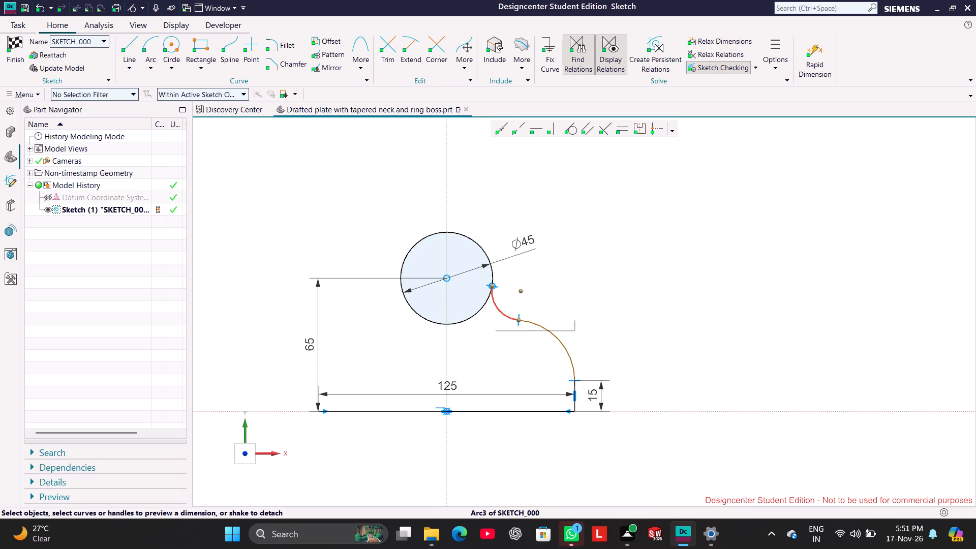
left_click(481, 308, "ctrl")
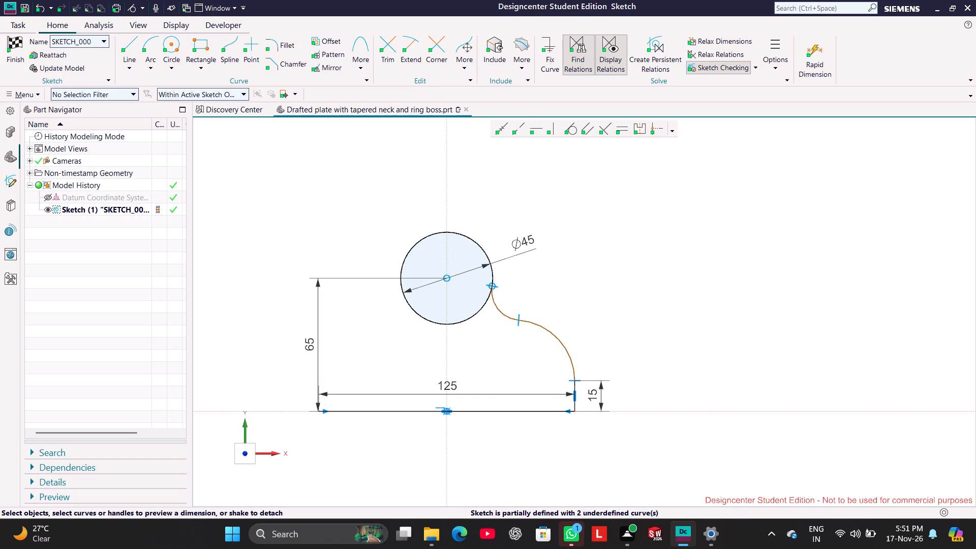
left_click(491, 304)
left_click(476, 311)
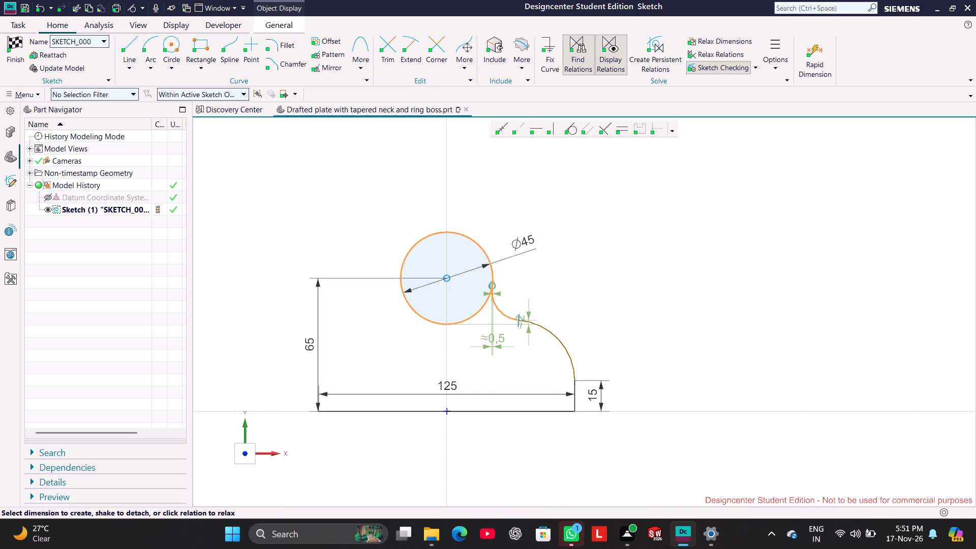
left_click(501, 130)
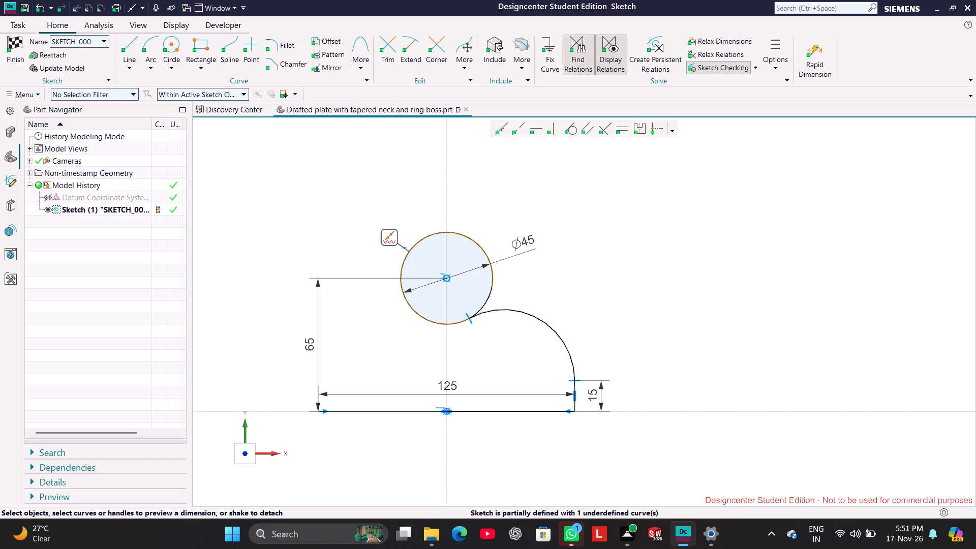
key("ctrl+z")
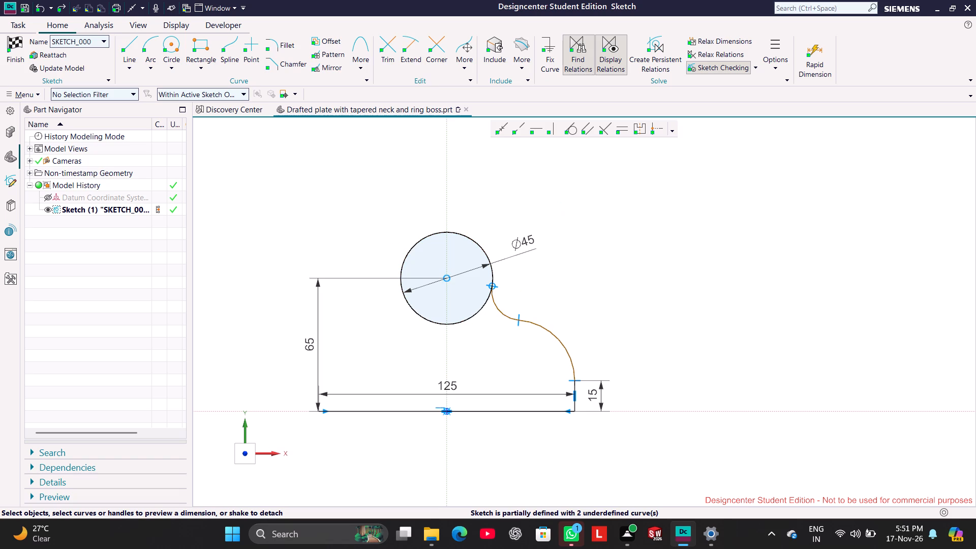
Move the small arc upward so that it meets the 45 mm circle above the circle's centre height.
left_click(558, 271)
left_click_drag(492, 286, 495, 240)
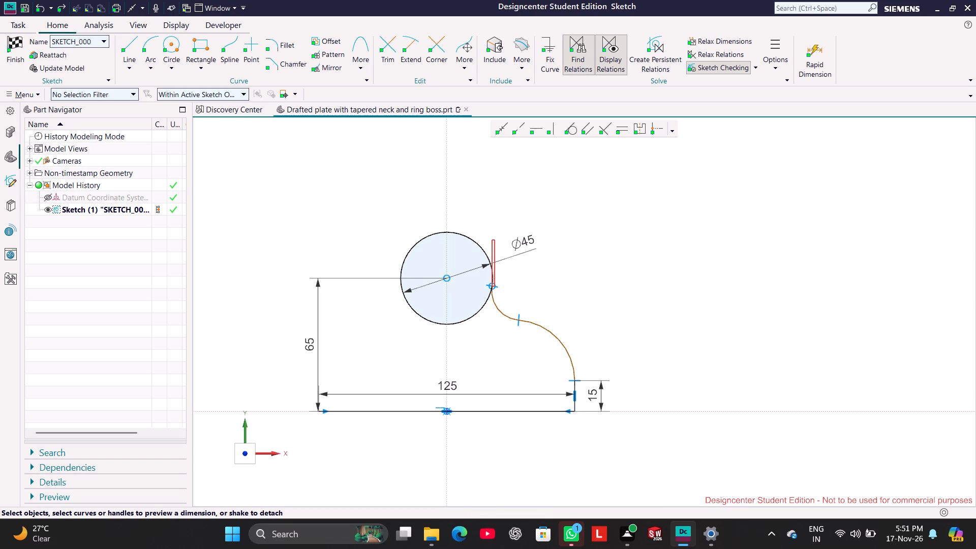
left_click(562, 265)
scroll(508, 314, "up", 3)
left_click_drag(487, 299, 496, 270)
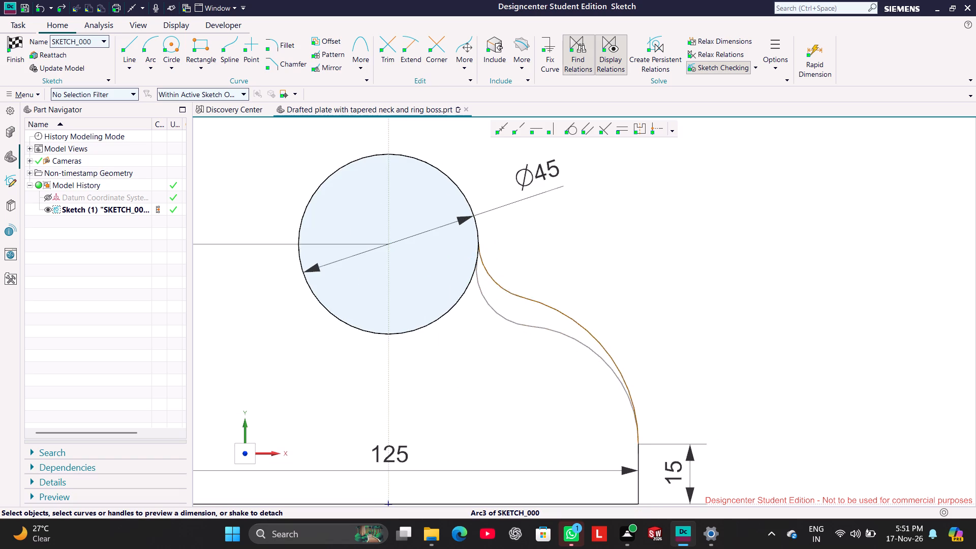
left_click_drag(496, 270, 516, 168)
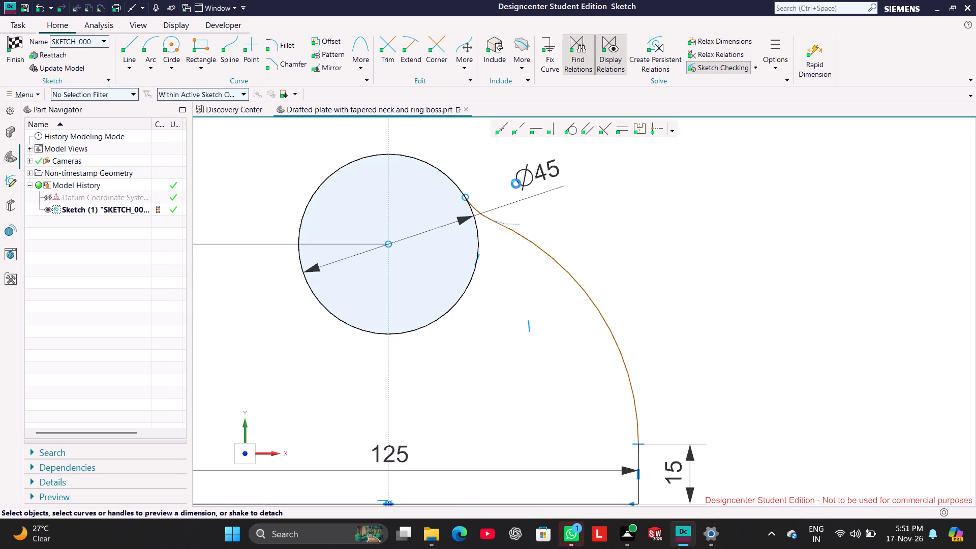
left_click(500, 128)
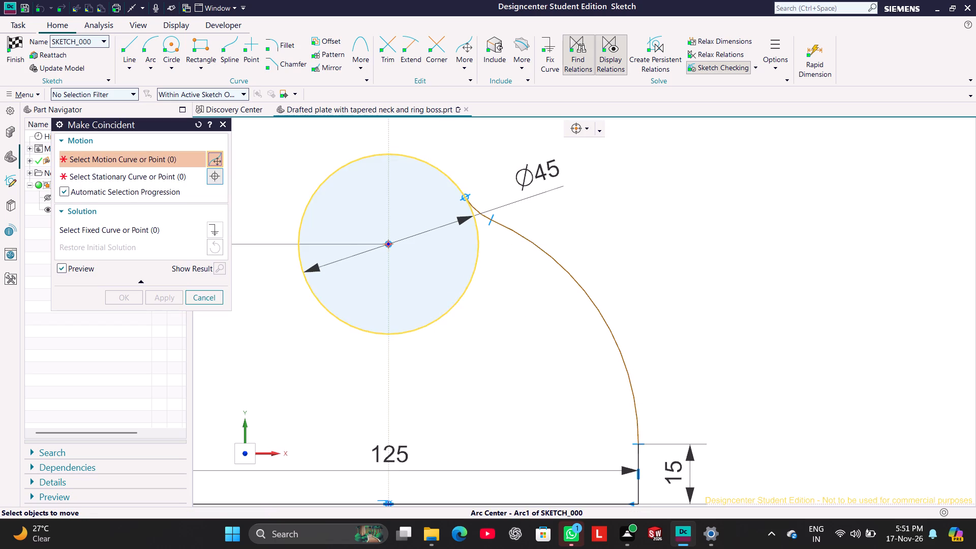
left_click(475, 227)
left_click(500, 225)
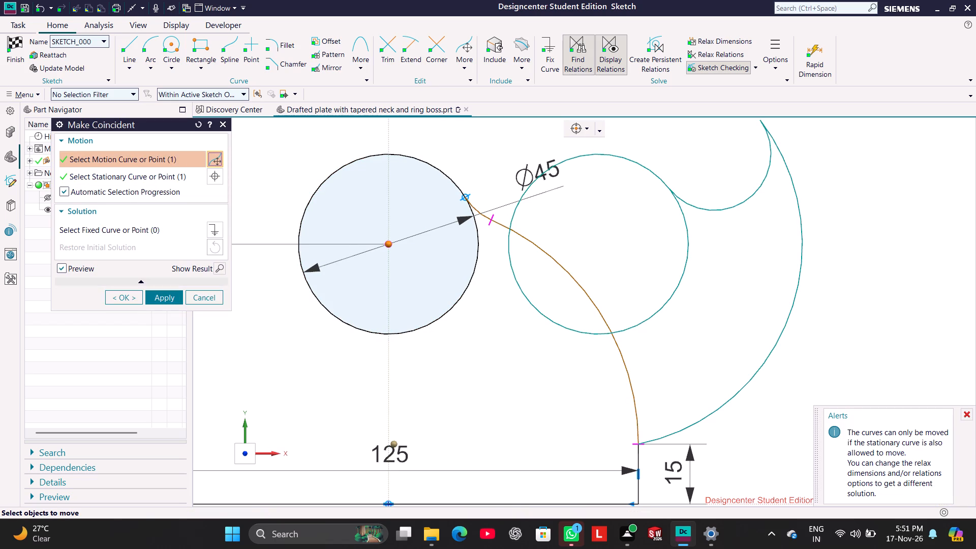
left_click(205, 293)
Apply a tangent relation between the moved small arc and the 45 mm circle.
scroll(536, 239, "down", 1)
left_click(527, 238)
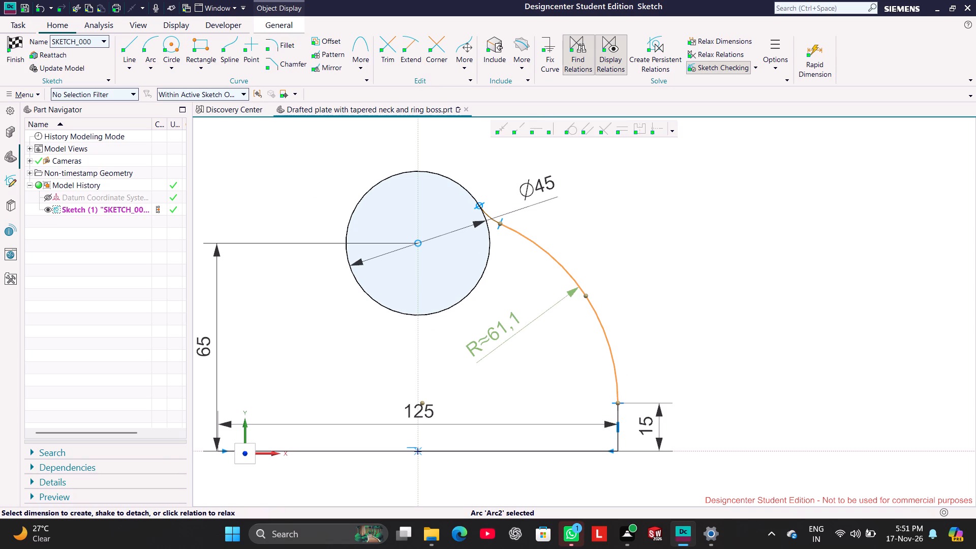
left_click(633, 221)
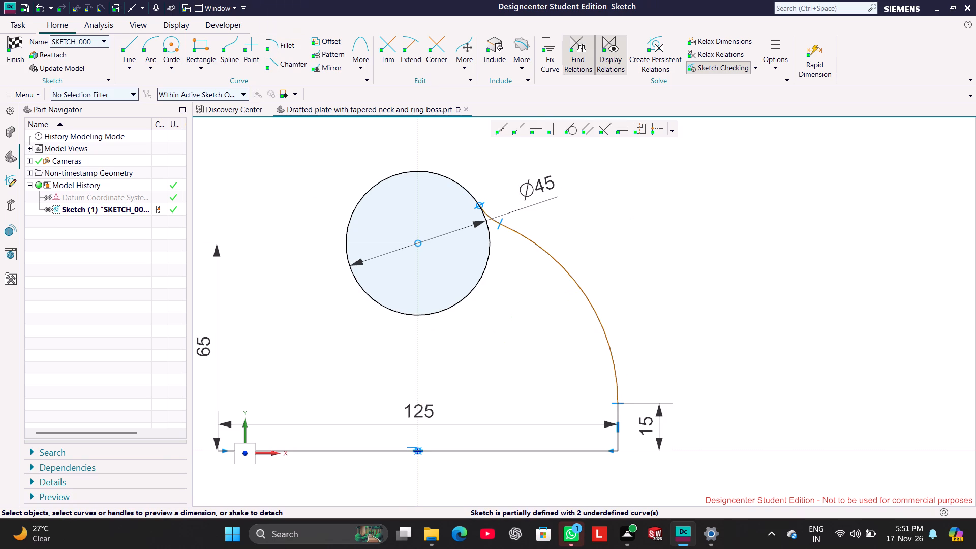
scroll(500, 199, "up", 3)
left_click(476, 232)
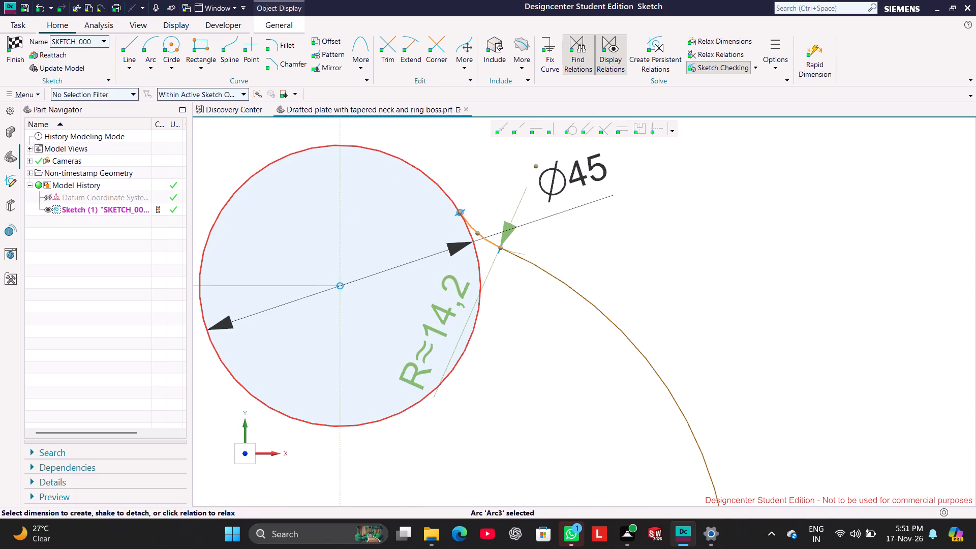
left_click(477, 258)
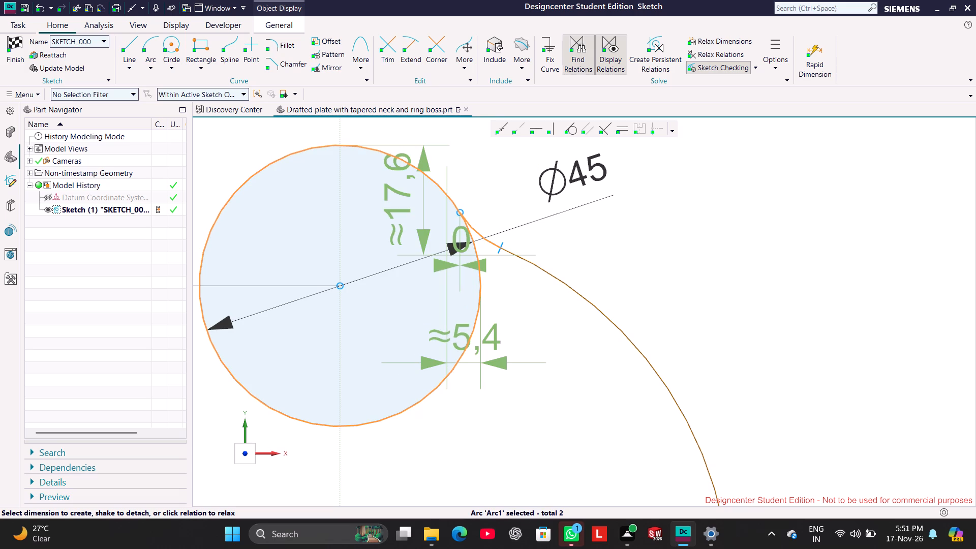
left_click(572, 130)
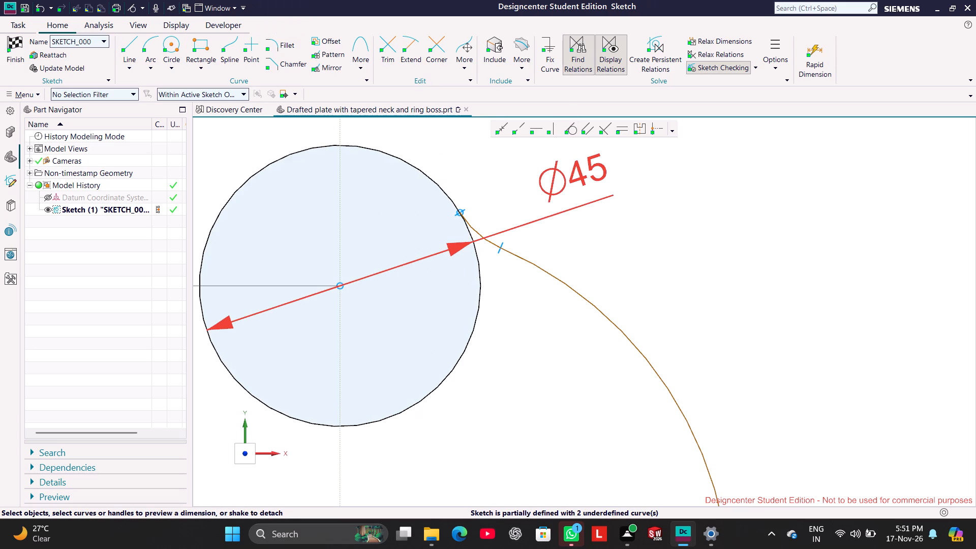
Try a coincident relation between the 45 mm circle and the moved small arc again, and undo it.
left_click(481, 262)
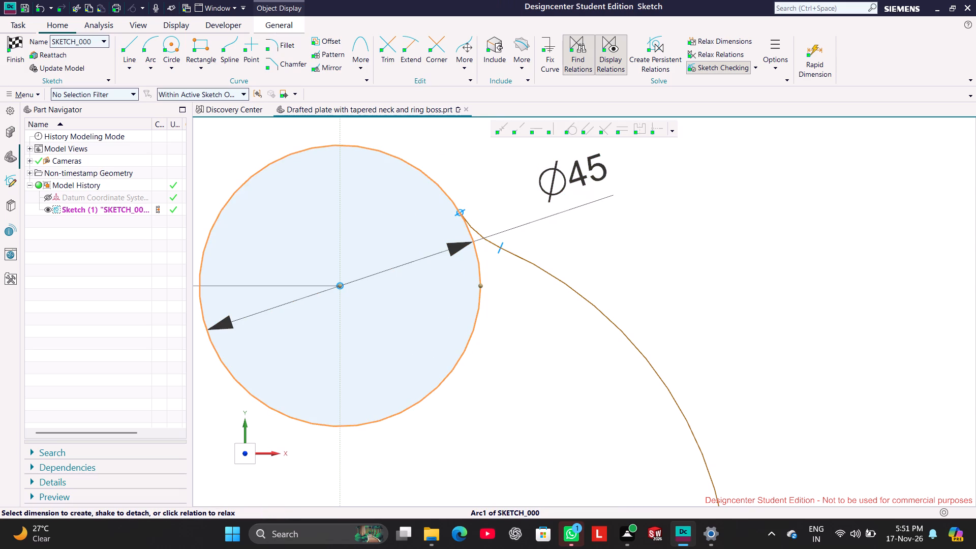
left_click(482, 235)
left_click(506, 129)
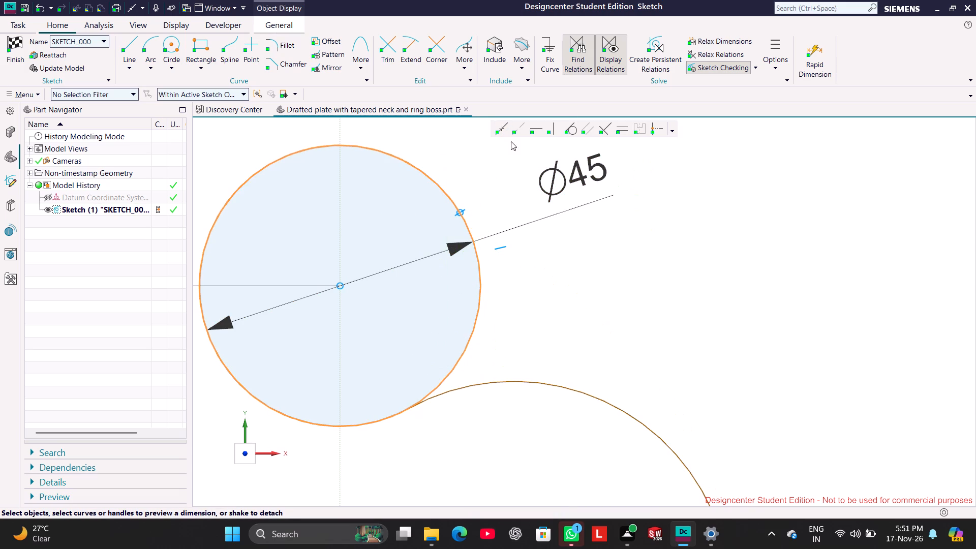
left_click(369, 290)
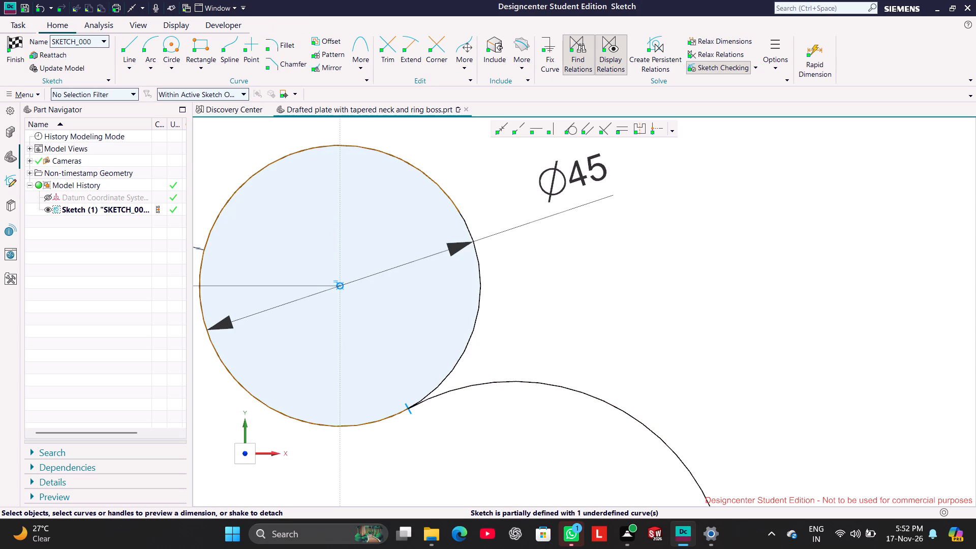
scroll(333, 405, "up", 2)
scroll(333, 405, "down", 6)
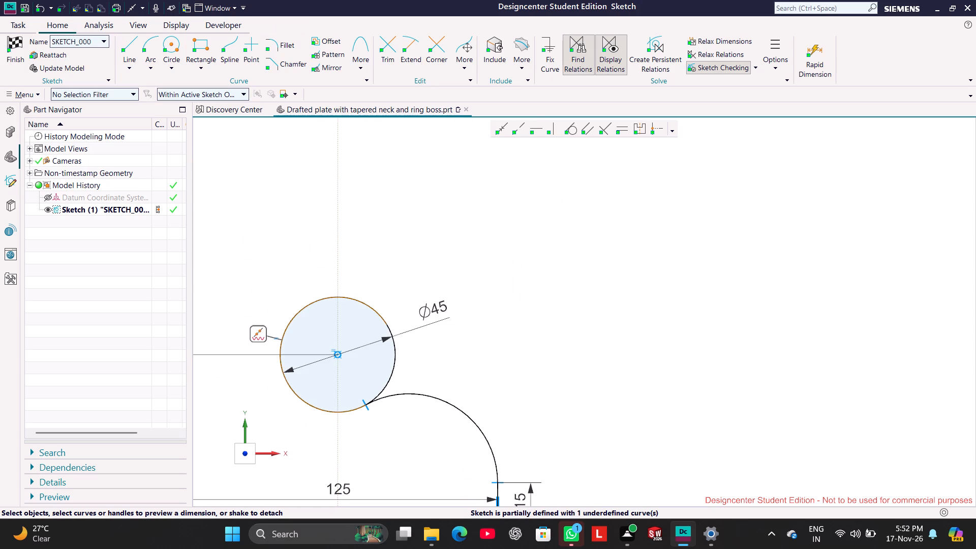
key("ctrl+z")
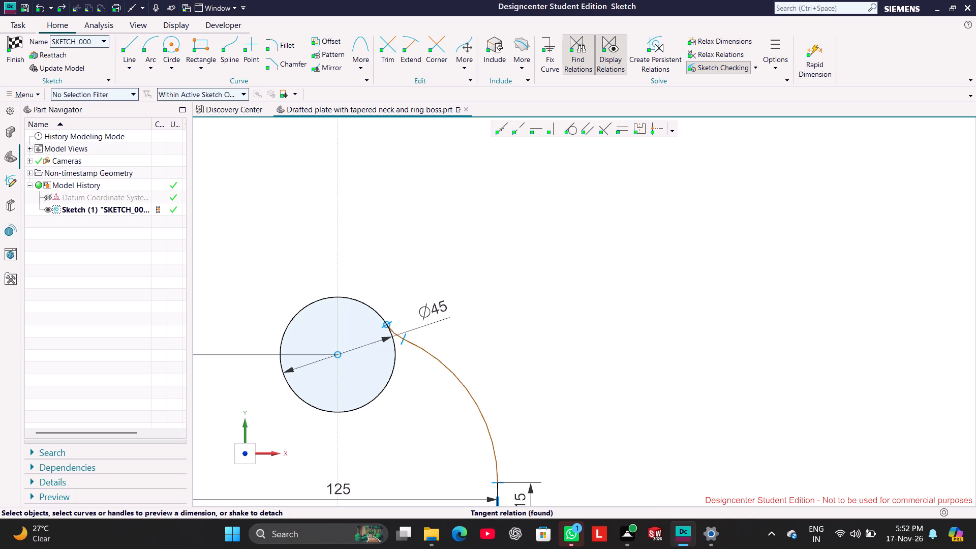
Delete the small arc between the 45 mm circle and the large arc.
scroll(405, 353, "up", 3)
left_click(369, 296)
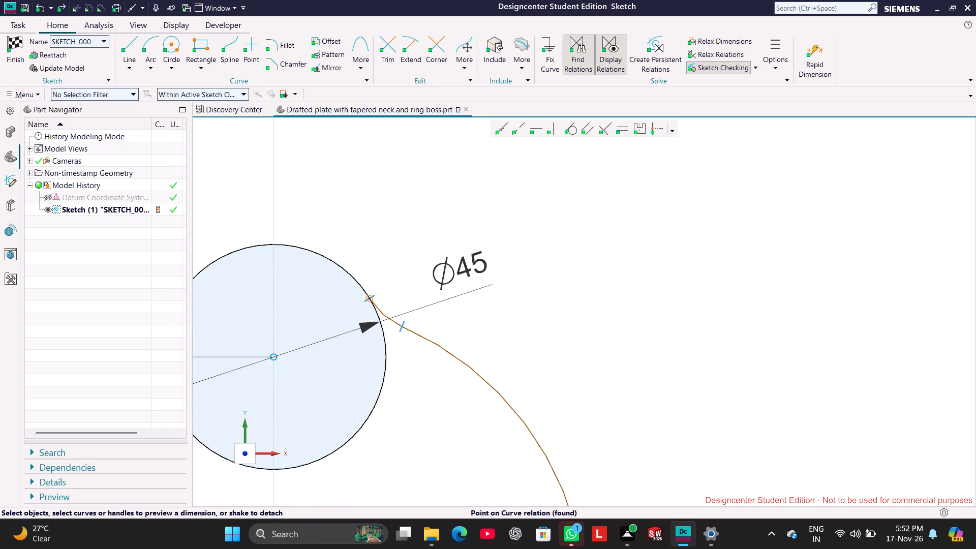
left_click(430, 375)
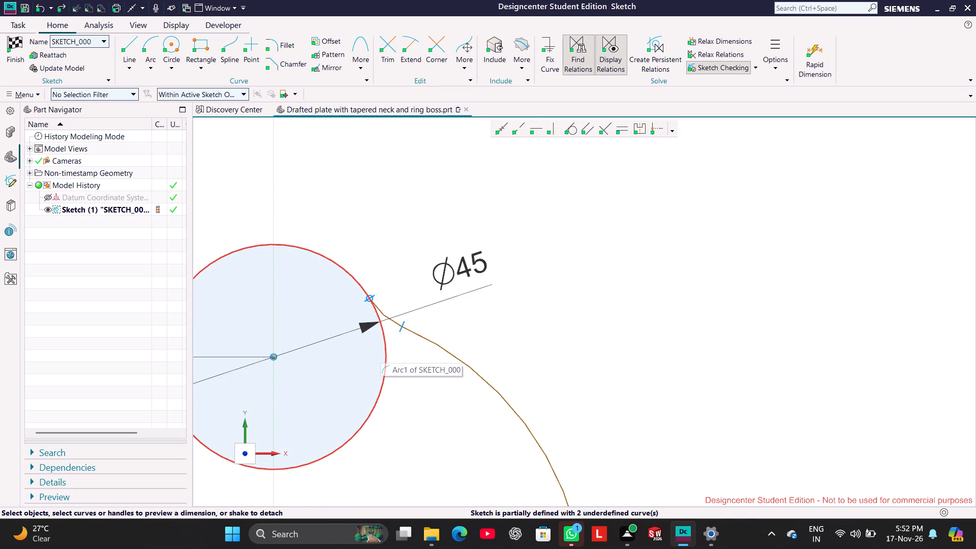
left_click(391, 319)
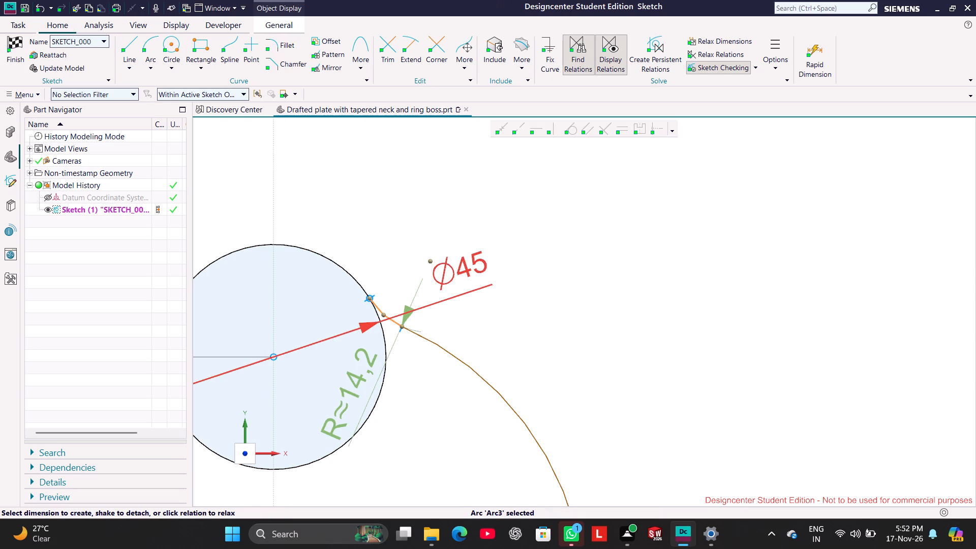
key("Delete")
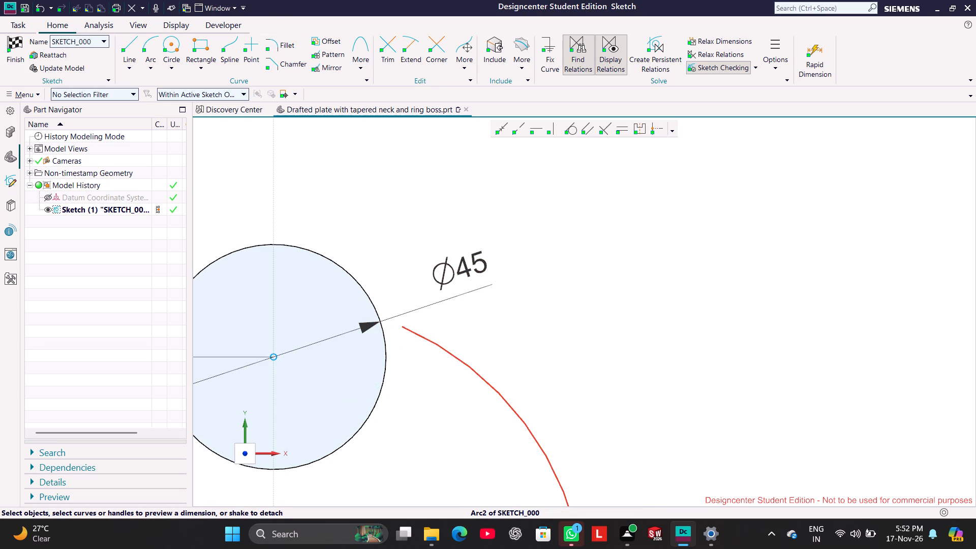
Reshape the large arc by moving its free end down, so it ends just below the level of the circle's lowest point.
left_click_drag(410, 329, 447, 423)
scroll(425, 387, "up", 2)
scroll(426, 380, "down", 8)
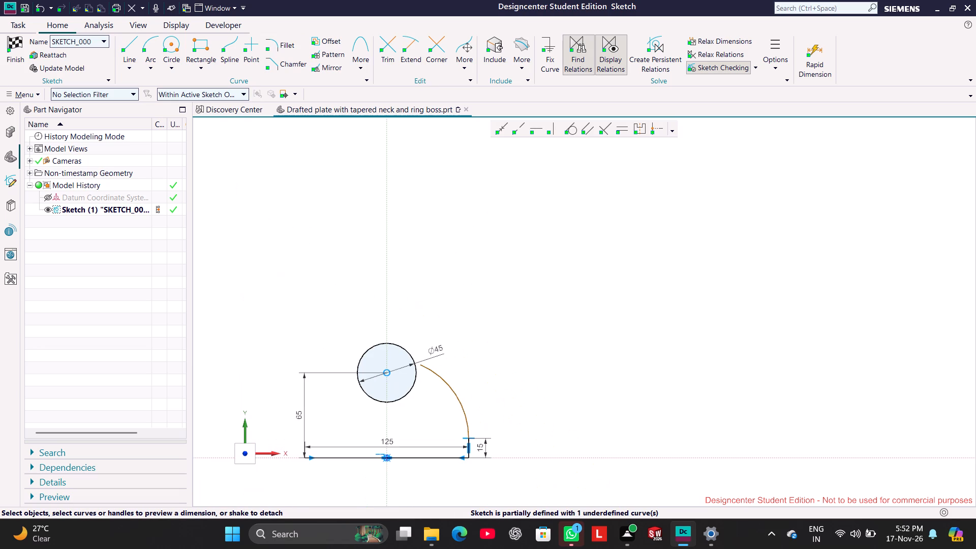
left_click_drag(447, 388, 446, 418)
left_click_drag(422, 364, 439, 415)
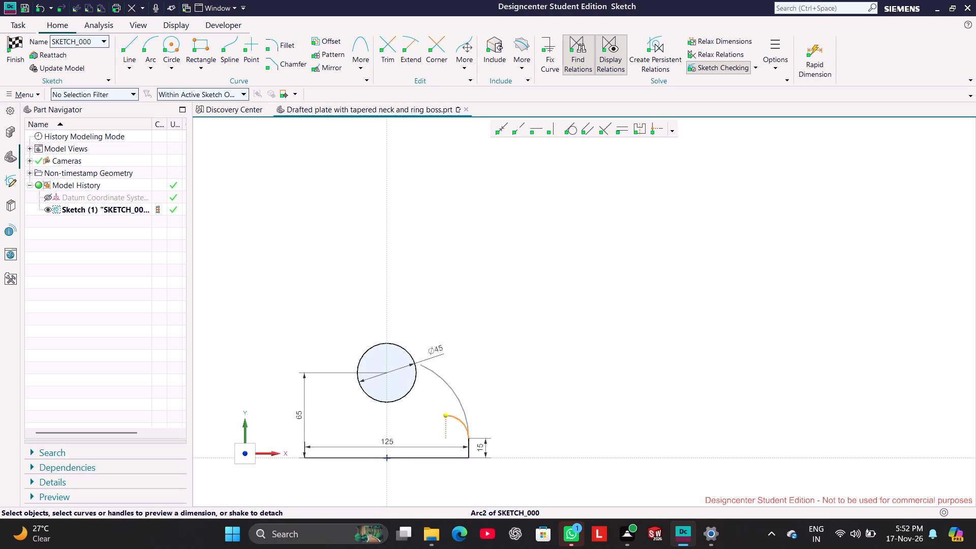
left_click_drag(439, 415, 428, 401)
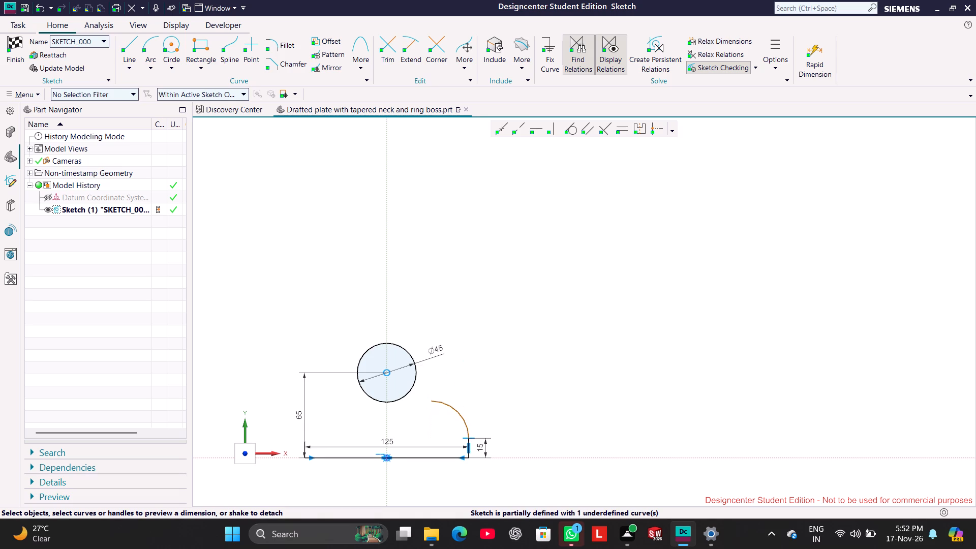
Draw an arc from the 45 mm circle's rightmost side to the free end of the large arc.
left_click(145, 42)
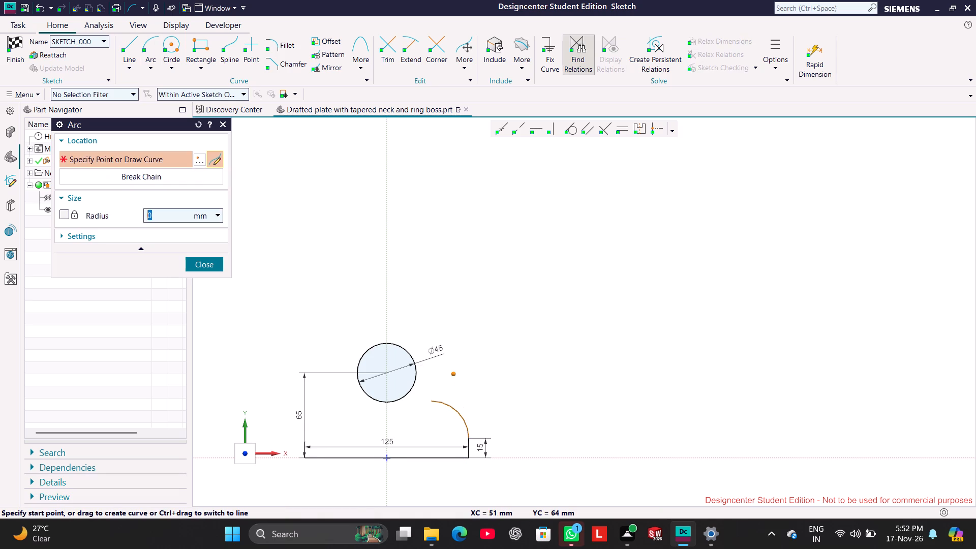
scroll(439, 380, "up", 2)
left_click(401, 371)
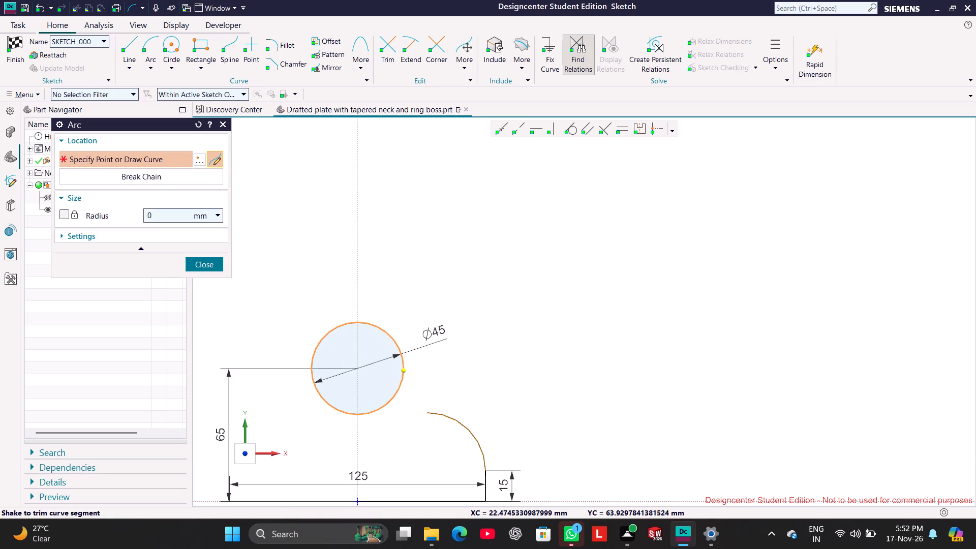
left_click(429, 412)
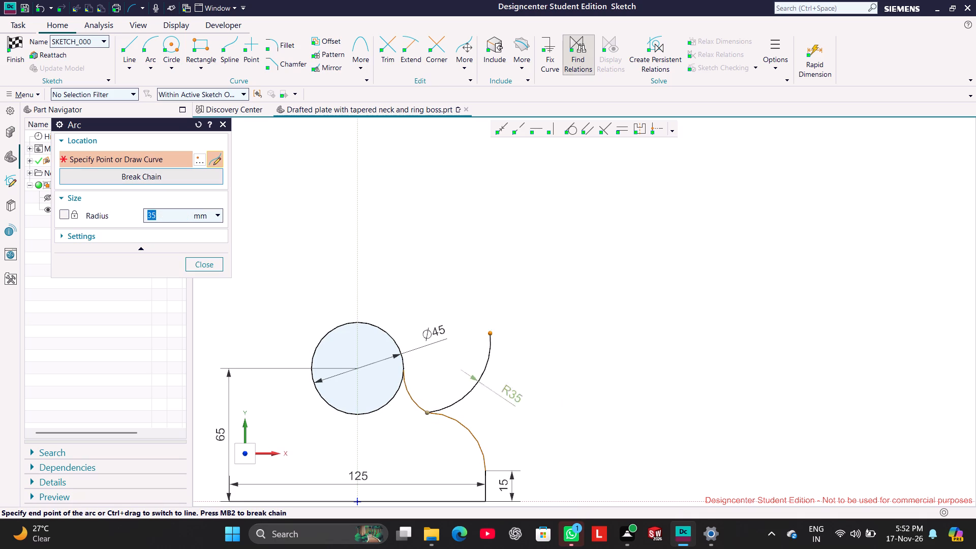
left_click(218, 268)
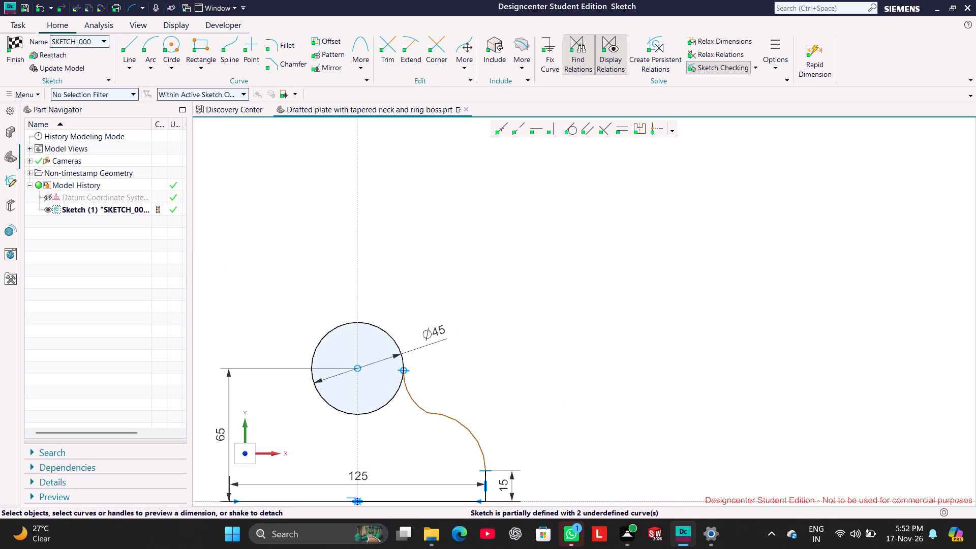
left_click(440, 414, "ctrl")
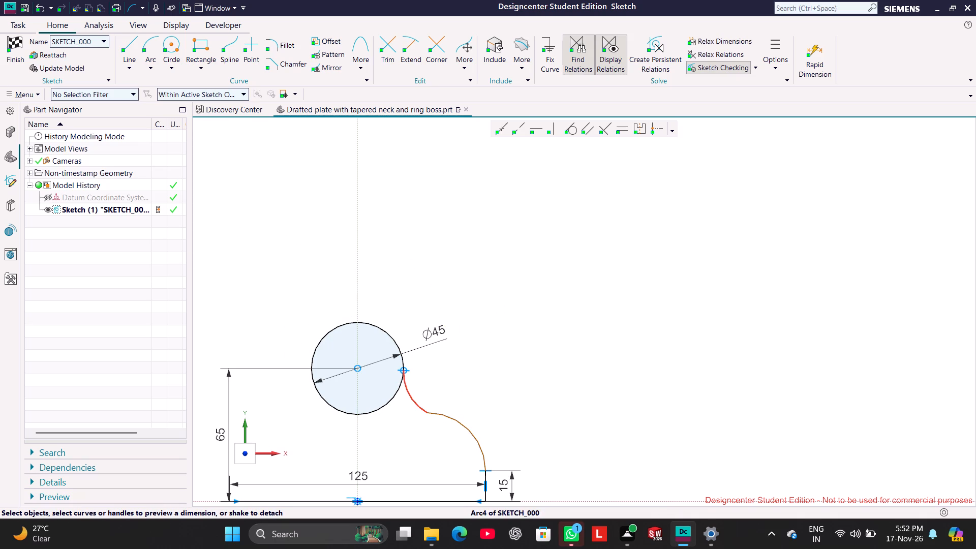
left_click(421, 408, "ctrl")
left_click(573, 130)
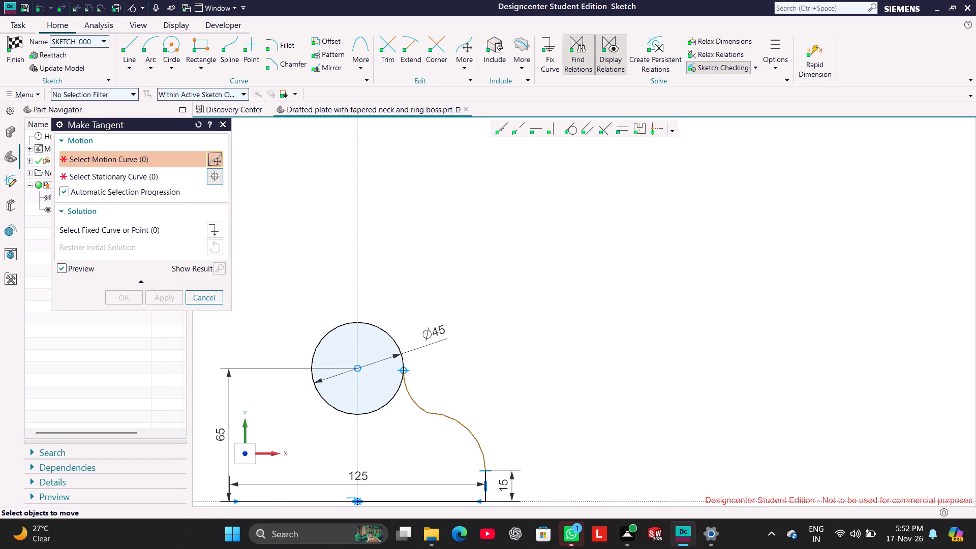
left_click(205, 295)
Apply a tangent relation between the new small arc and the large arc.
left_click(414, 400)
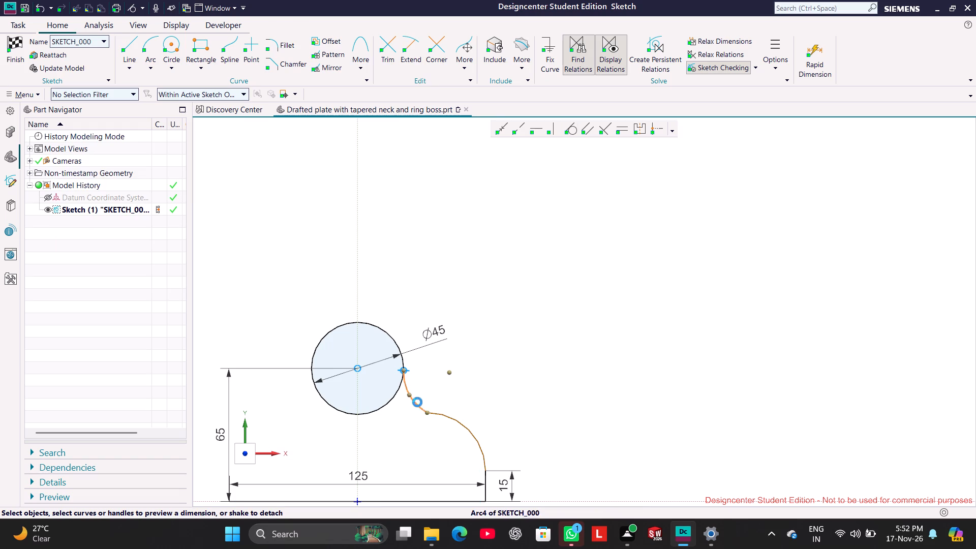
left_click(439, 415)
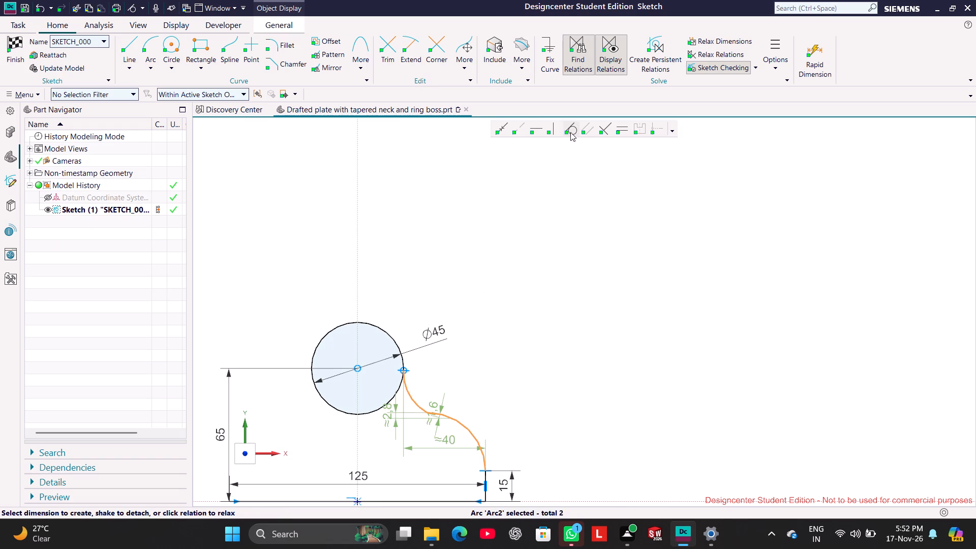
left_click(570, 132)
left_click(346, 293)
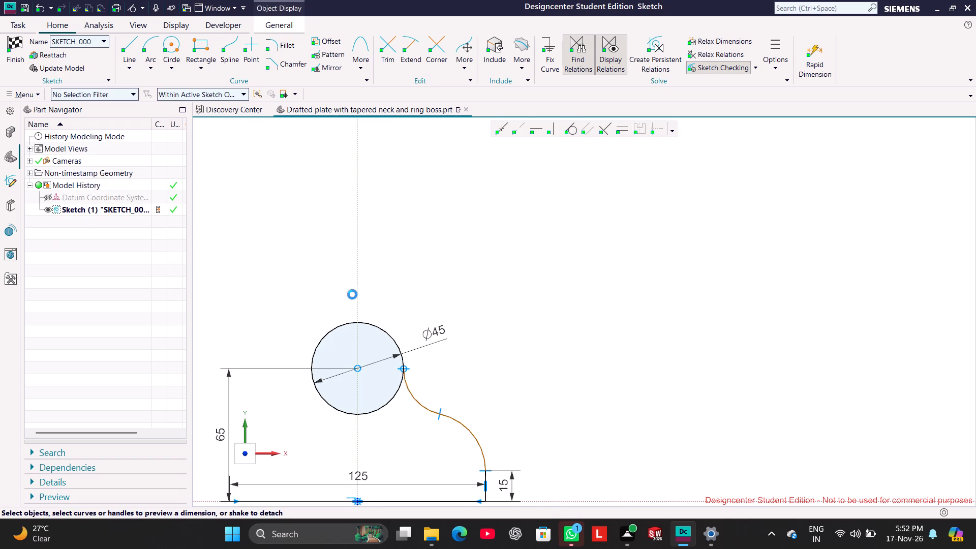
left_click(576, 268)
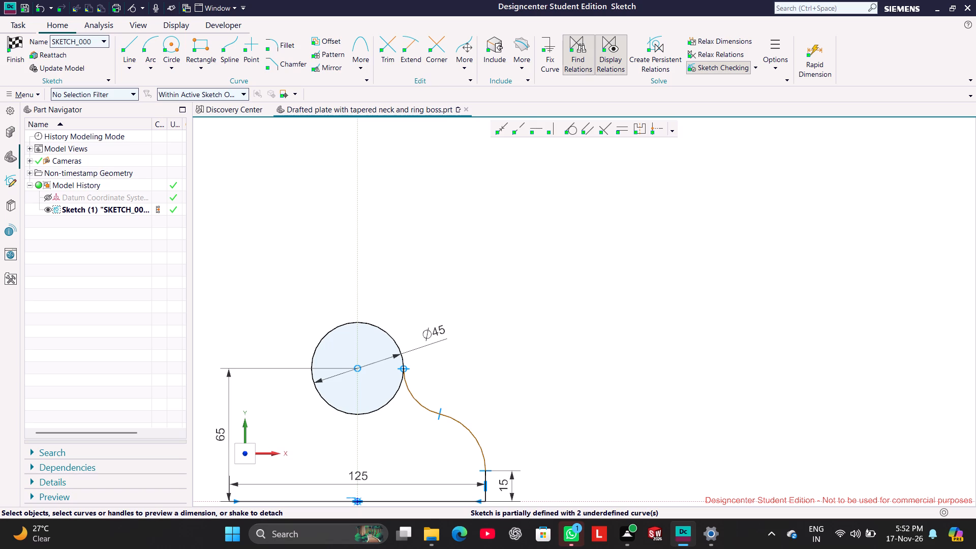
Reshape the tangent arcs by moving the small arc, so their junction sits slightly below the level of the 45 mm circle's lowest point.
left_click_drag(441, 411, 450, 417)
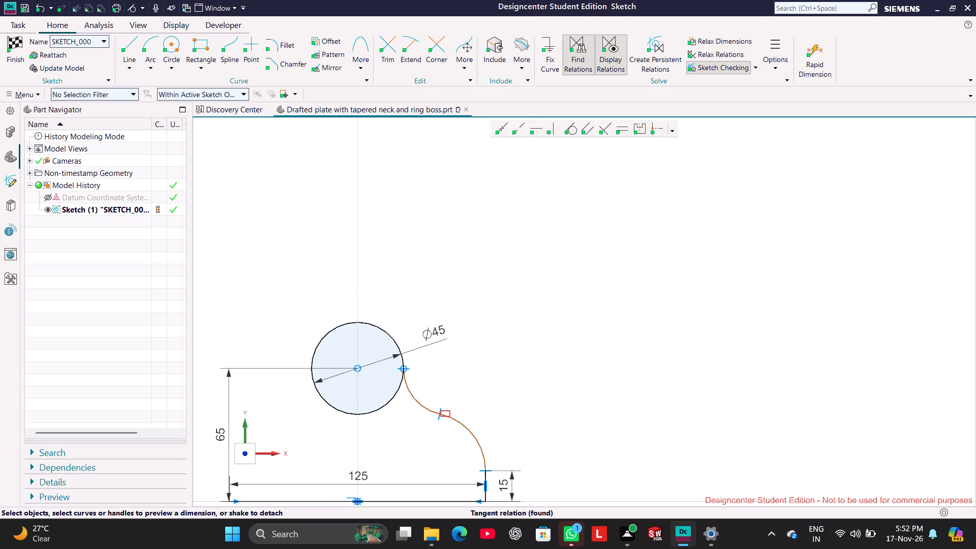
left_click_drag(450, 417, 457, 425)
left_click(516, 349)
left_click_drag(476, 435, 536, 403)
left_click_drag(431, 409, 475, 407)
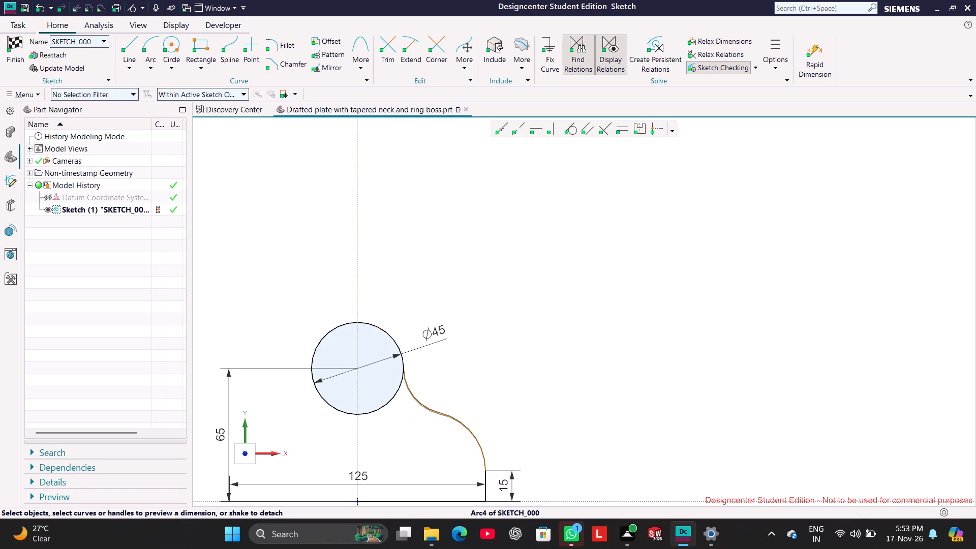
left_click_drag(475, 407, 455, 432)
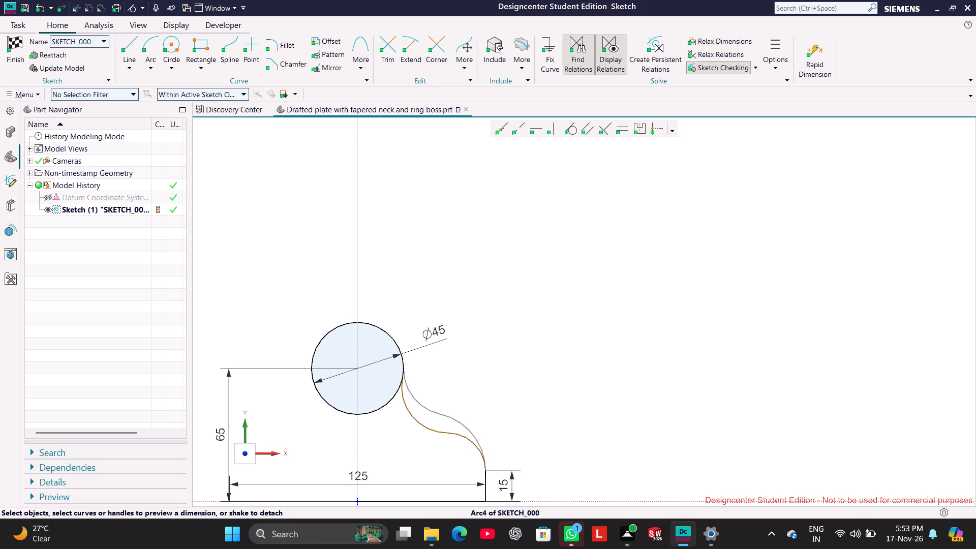
left_click_drag(455, 432, 454, 437)
left_click_drag(454, 437, 467, 449)
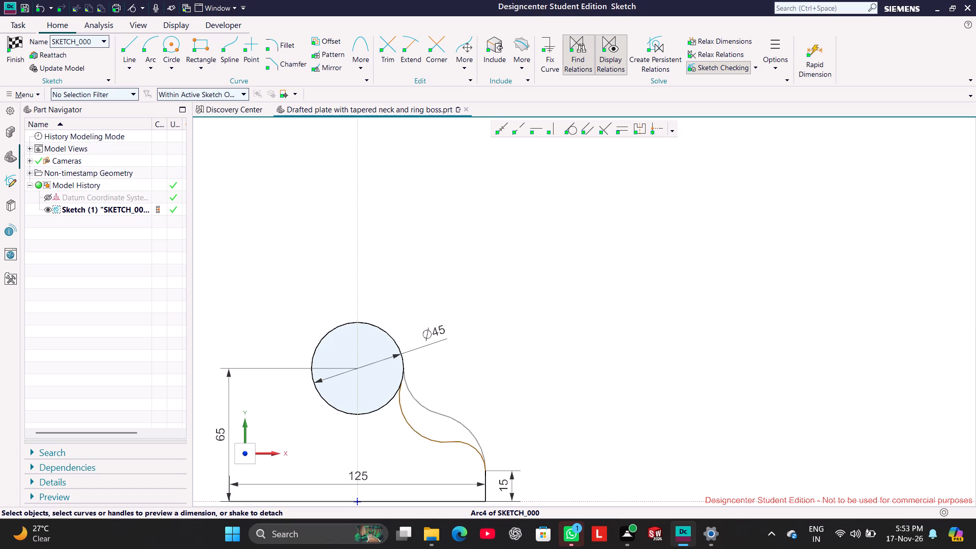
left_click_drag(467, 449, 474, 449)
left_click_drag(403, 403, 421, 402)
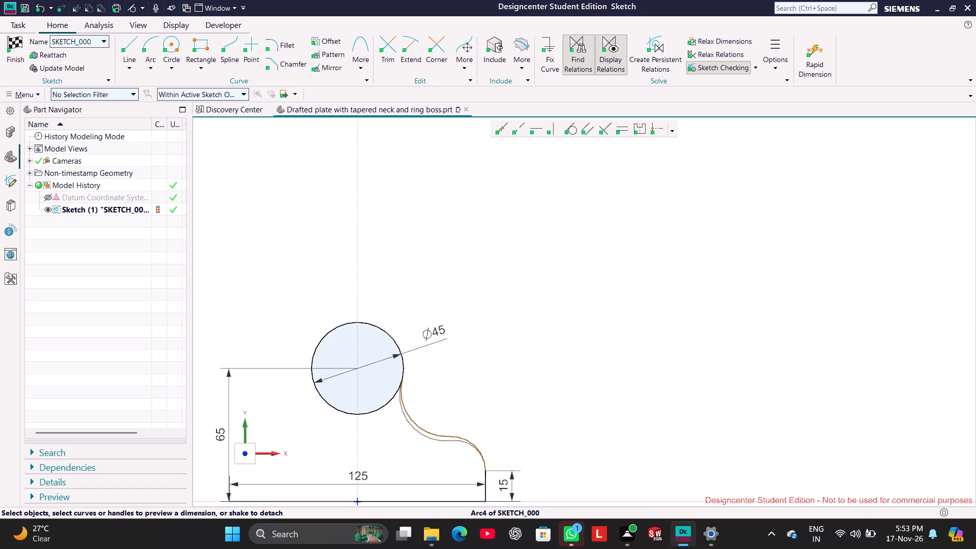
left_click_drag(421, 402, 496, 400)
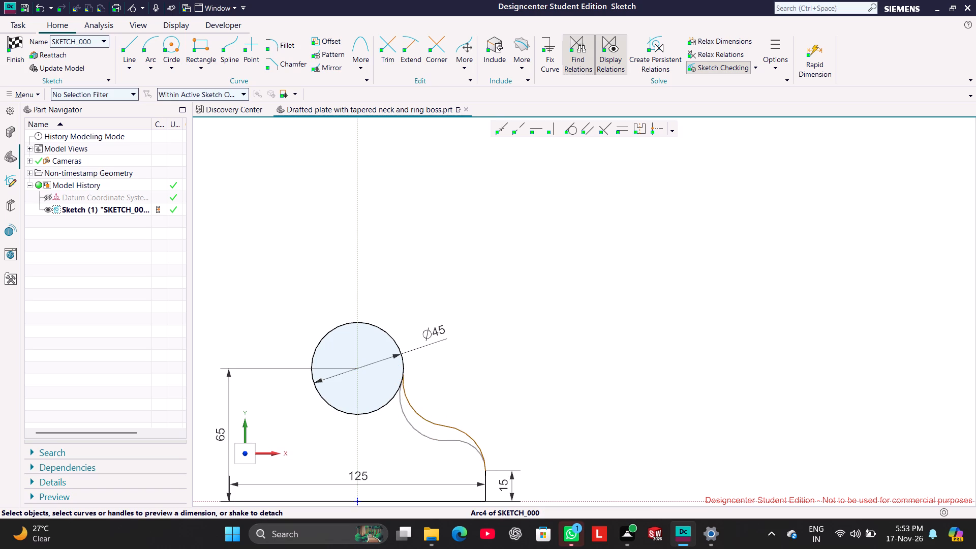
left_click_drag(496, 400, 509, 408)
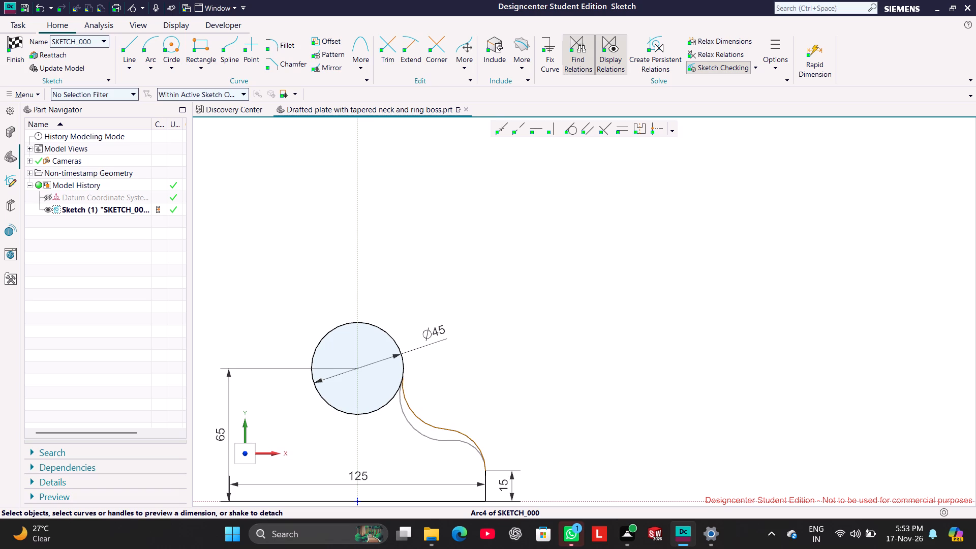
left_click_drag(509, 408, 518, 408)
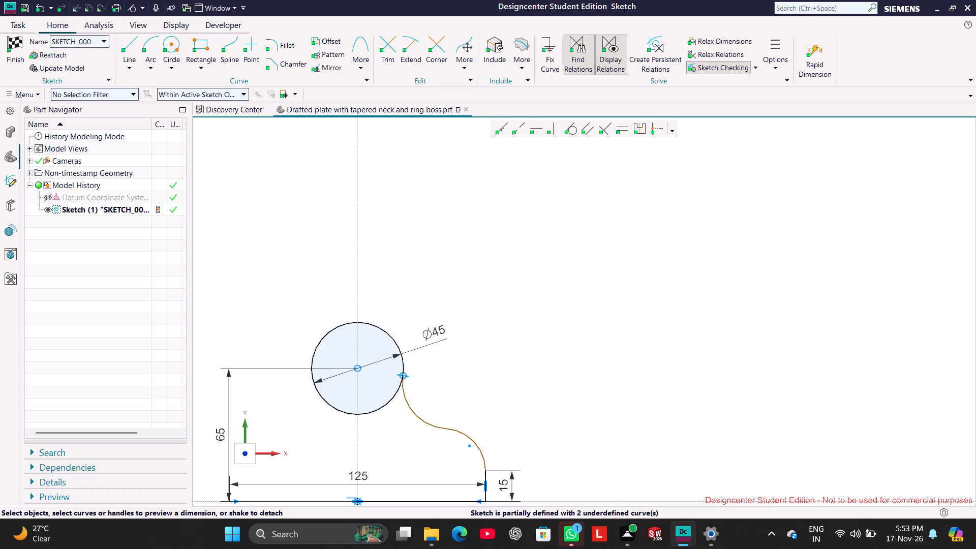
Open the radius dimension of the large arc above the 15 mm vertical line for editing.
left_click(464, 434)
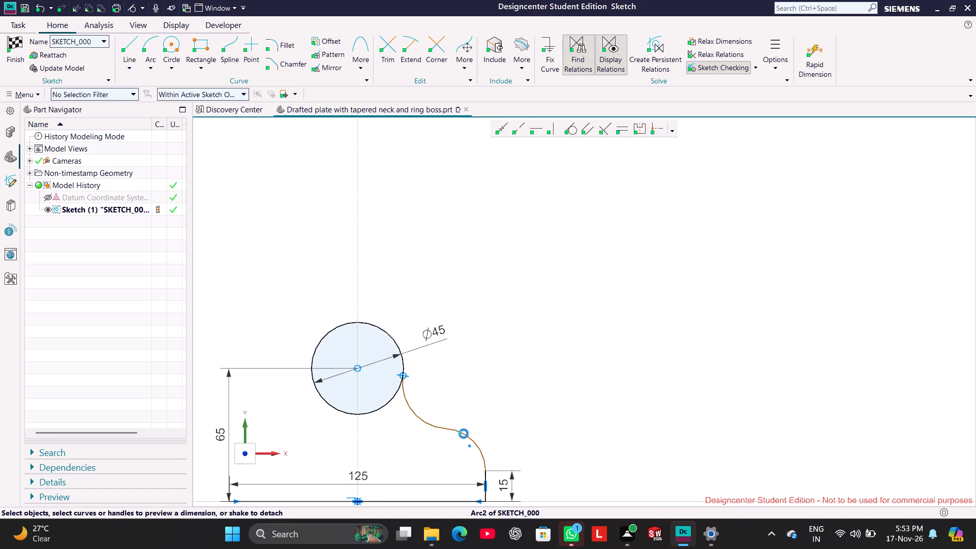
double_click(495, 401)
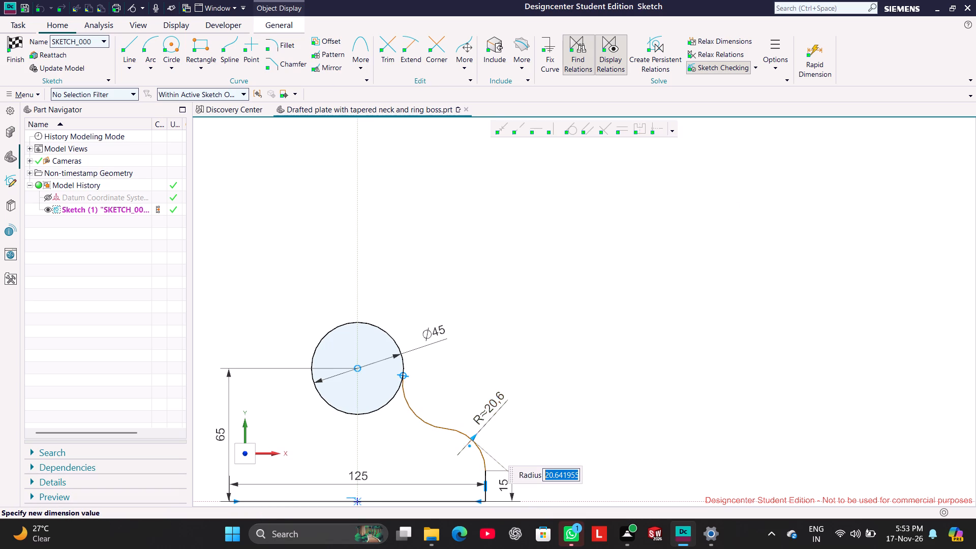
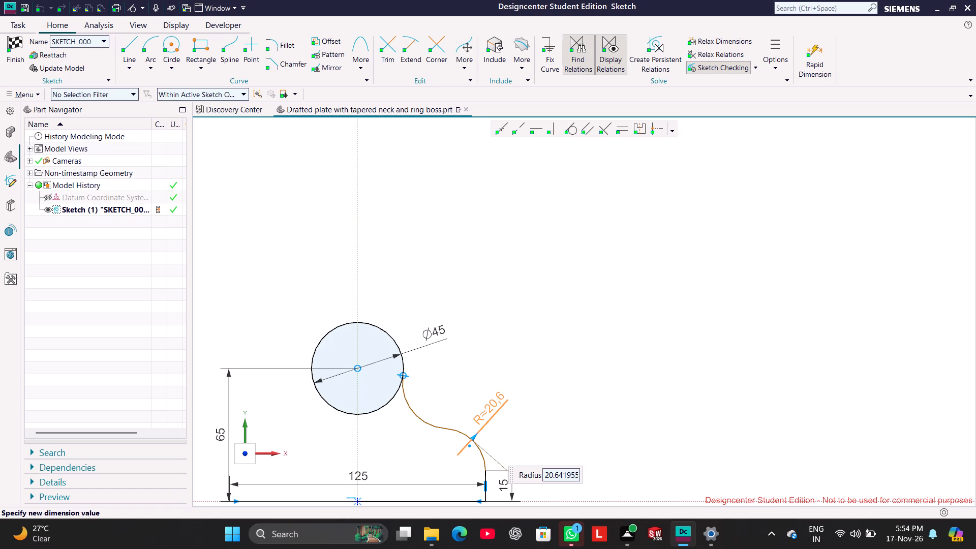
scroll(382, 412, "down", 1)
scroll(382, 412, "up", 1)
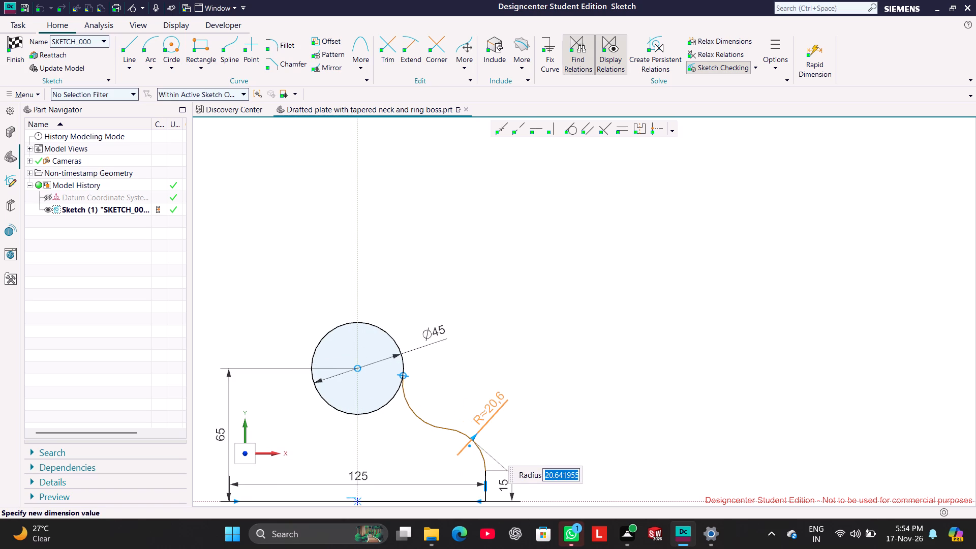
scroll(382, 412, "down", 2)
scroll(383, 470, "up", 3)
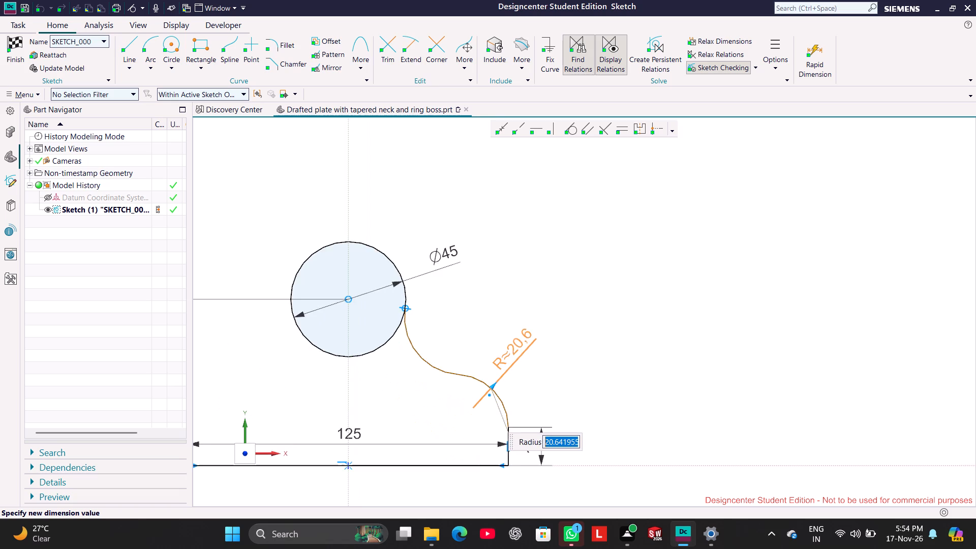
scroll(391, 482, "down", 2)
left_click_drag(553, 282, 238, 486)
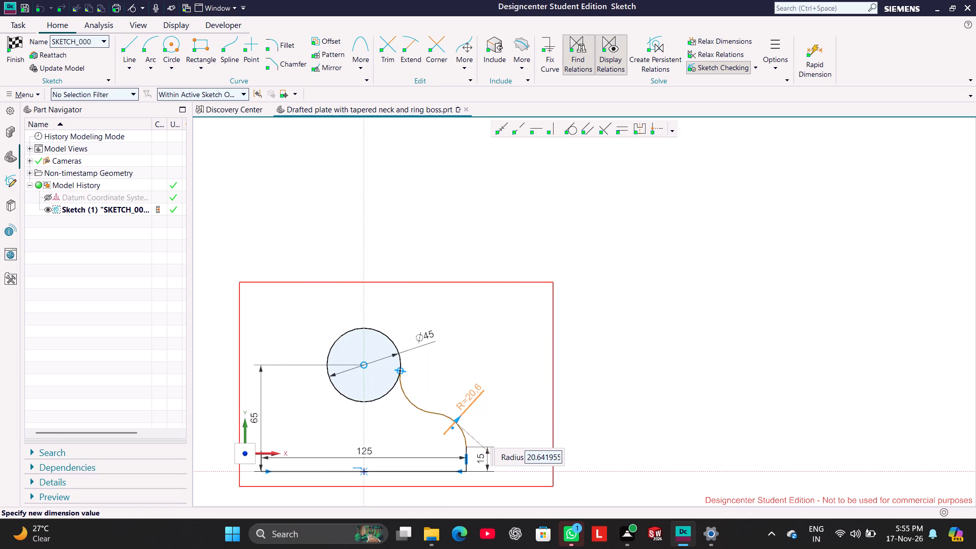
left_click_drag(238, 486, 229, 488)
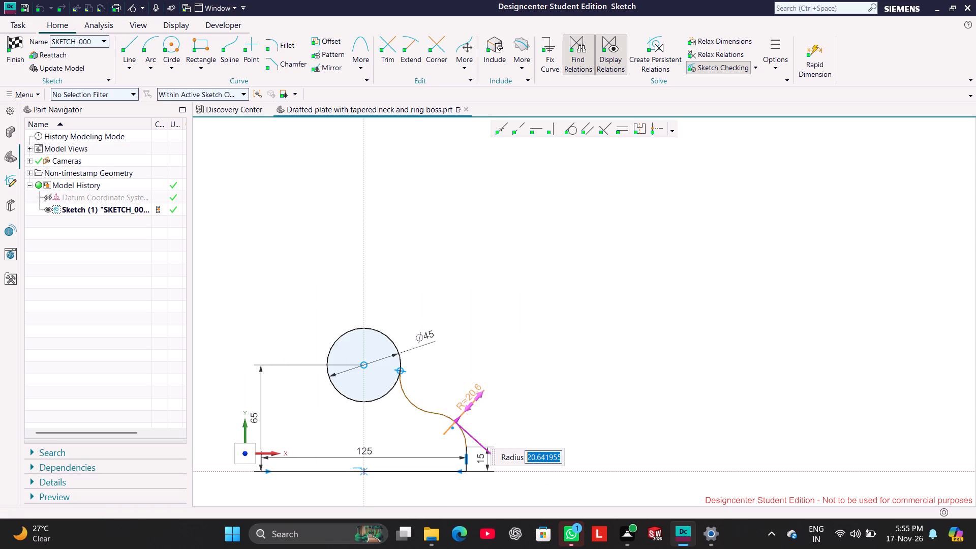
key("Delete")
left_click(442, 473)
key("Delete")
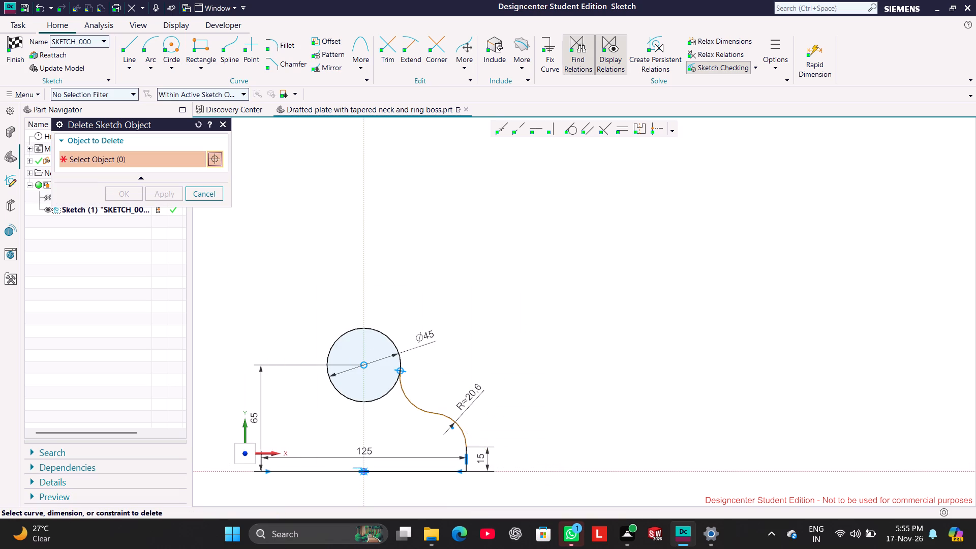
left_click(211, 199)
Finish the base sketch with the 45 mm circle and delete that sketch from the model history.
left_click(16, 43)
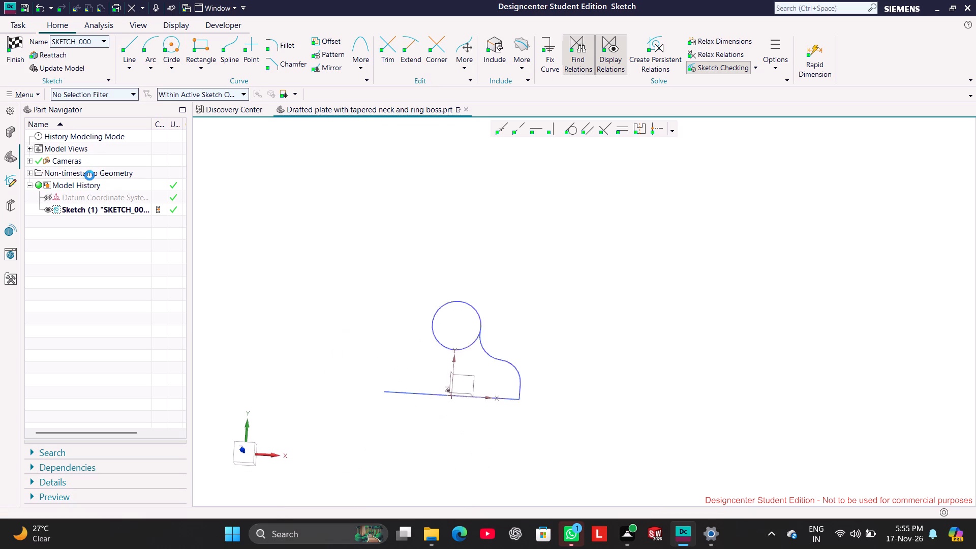
right_click(132, 213)
left_click(134, 200)
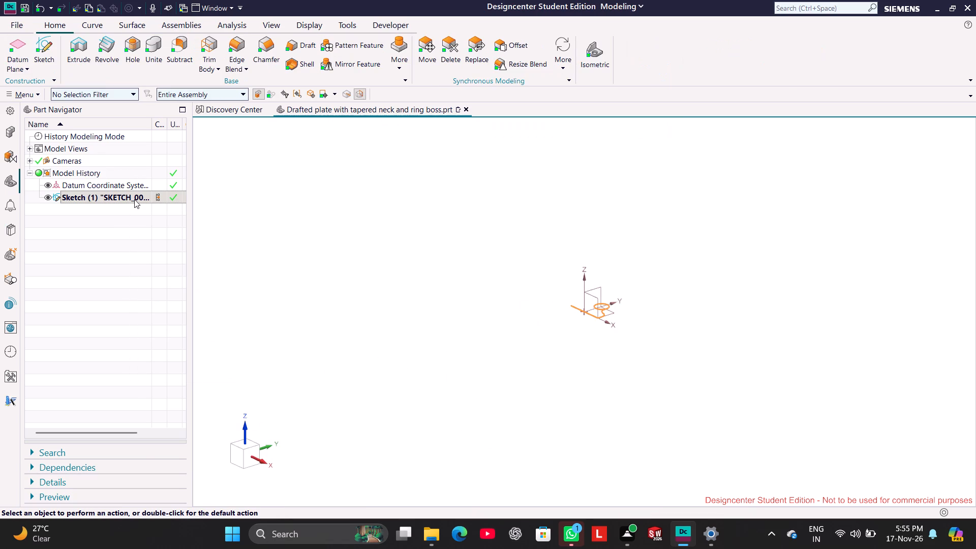
right_click(134, 199)
left_click(188, 395)
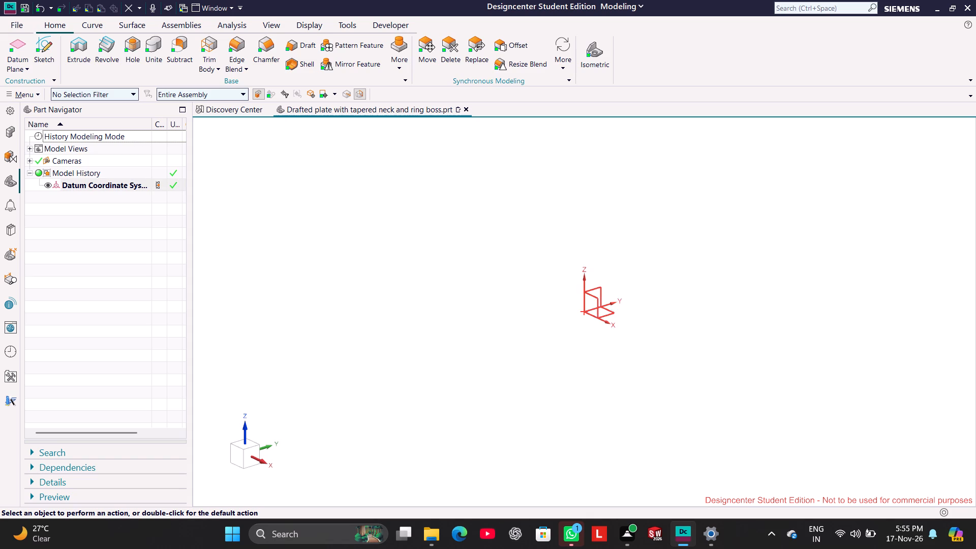
Start a new sketch on the Front principal plane.
middle_click_drag(712, 271, 648, 286)
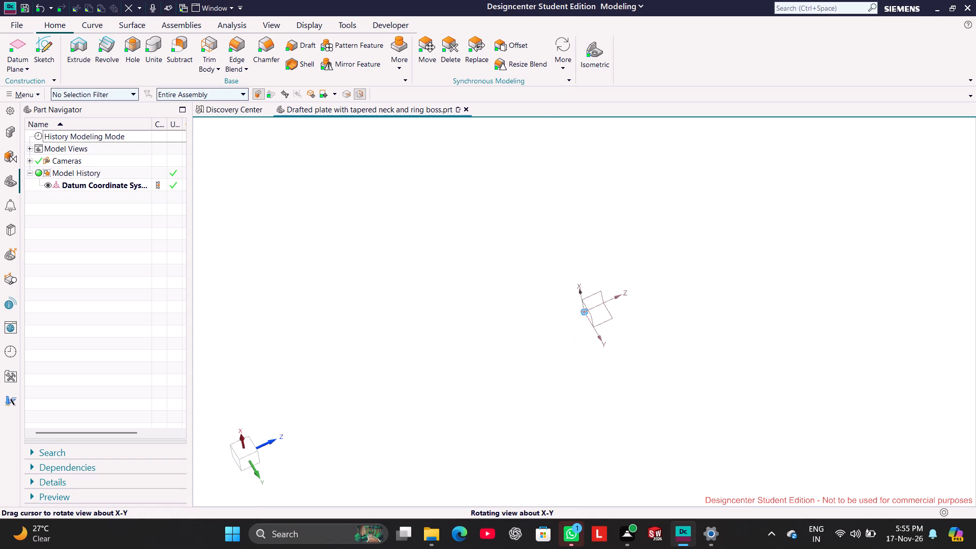
middle_click_drag(648, 286, 650, 285)
right_click_drag(492, 325, 660, 219)
left_click(597, 56)
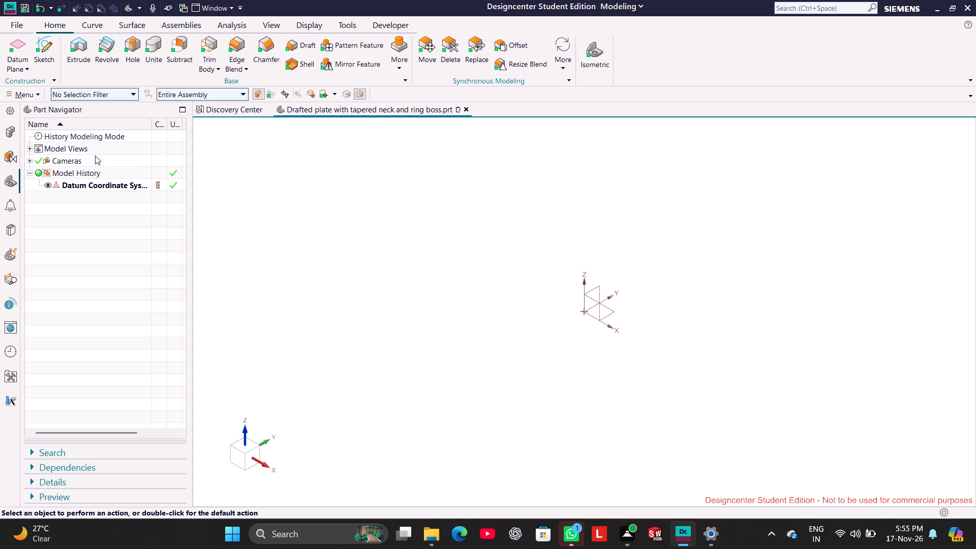
left_click(43, 45)
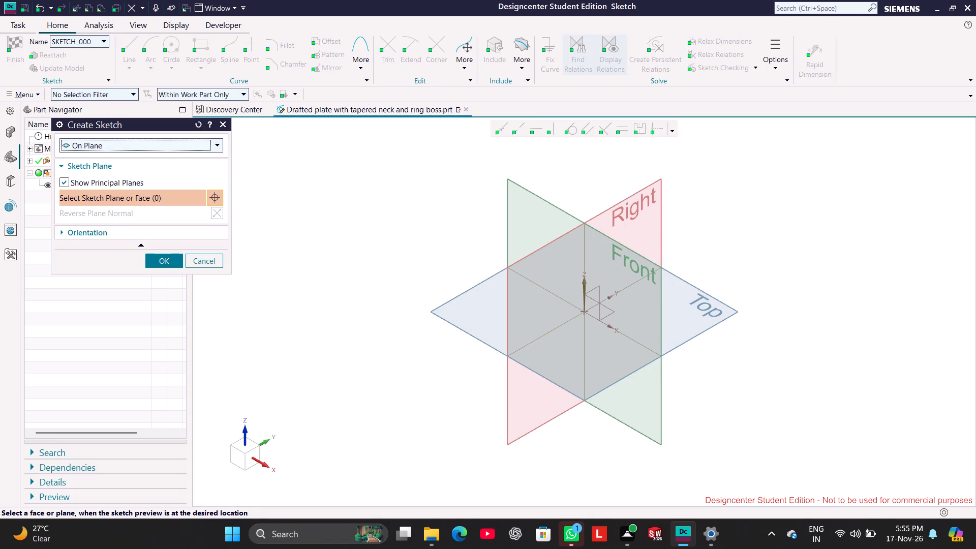
left_click(655, 264)
left_click(169, 262)
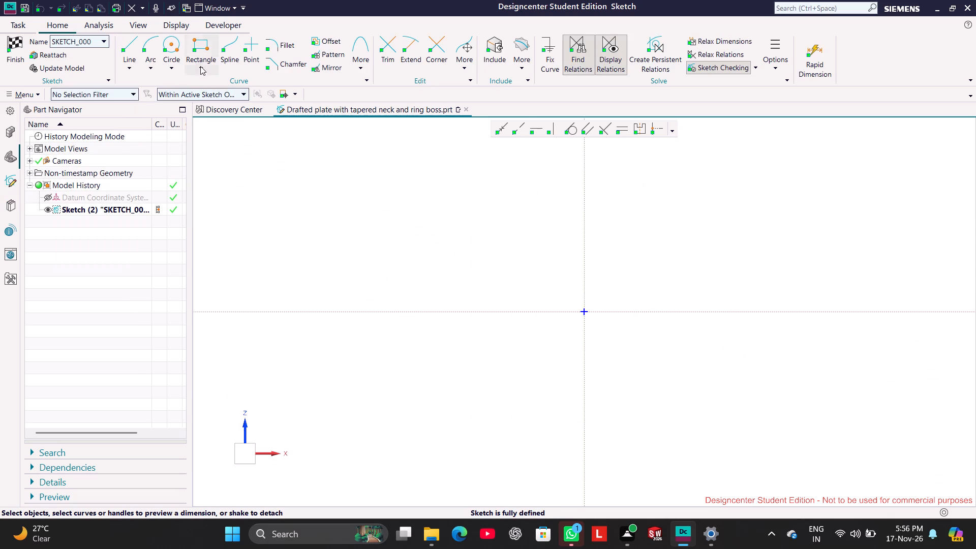
Draw a rectangle from its center at the sketch origin, aligned with the horizontal axis and about 122 mm wide.
left_click(200, 66)
left_click(216, 93)
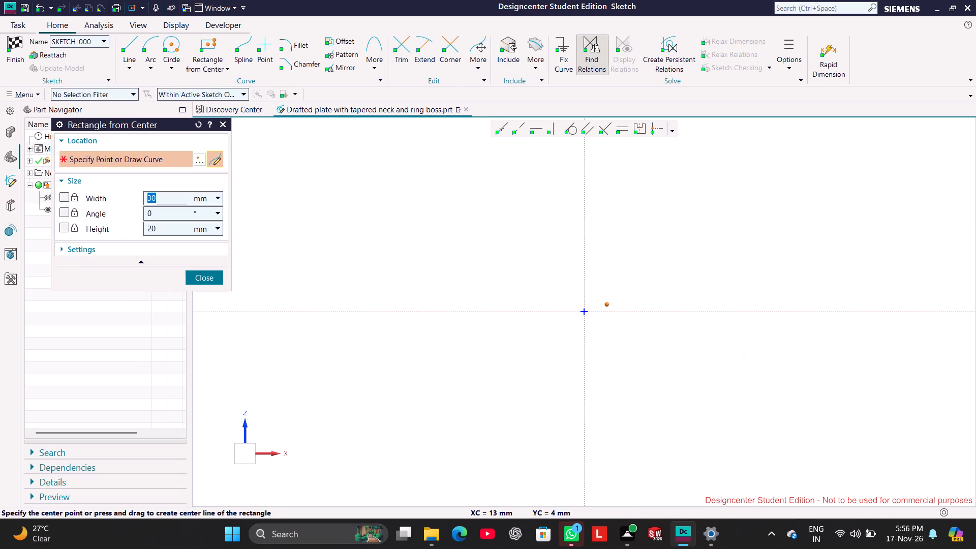
left_click(585, 311)
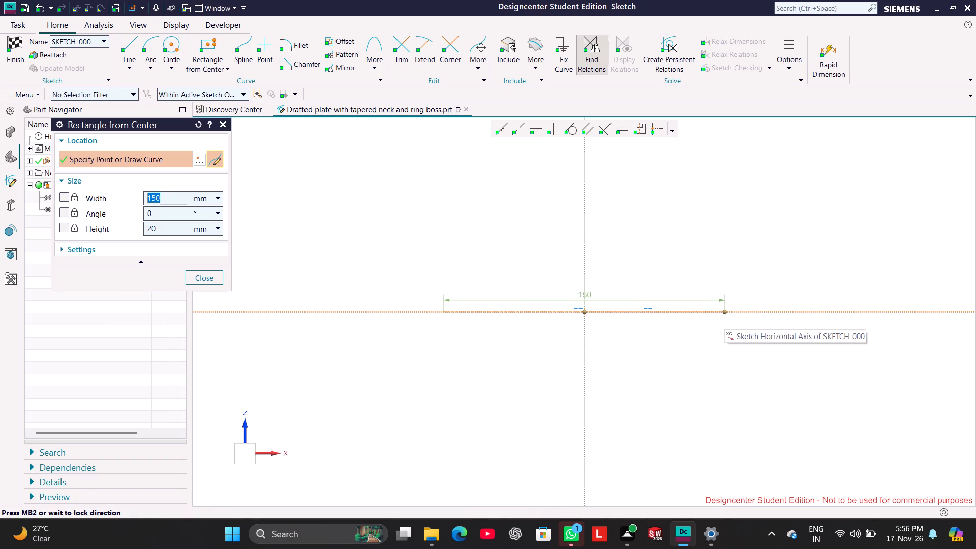
key("1")
key("2")
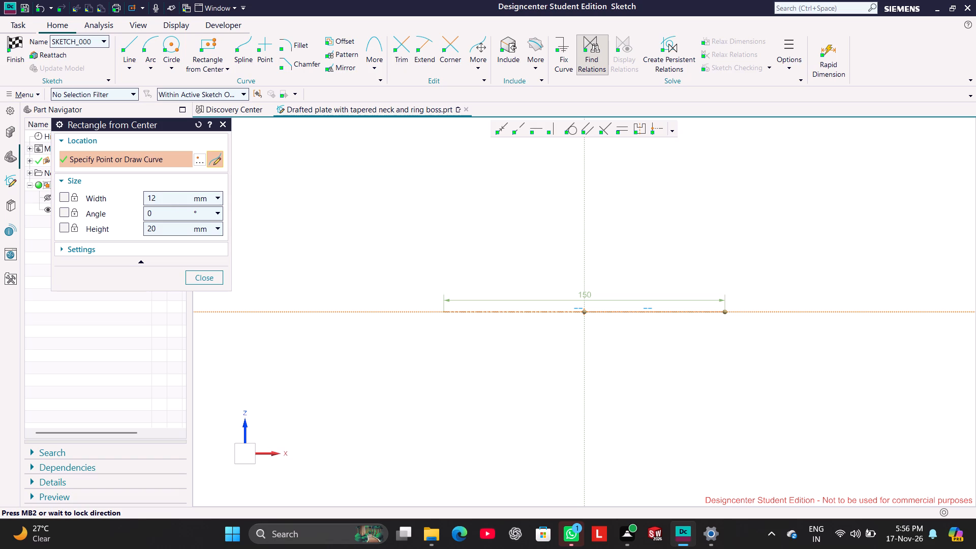
left_click(698, 310)
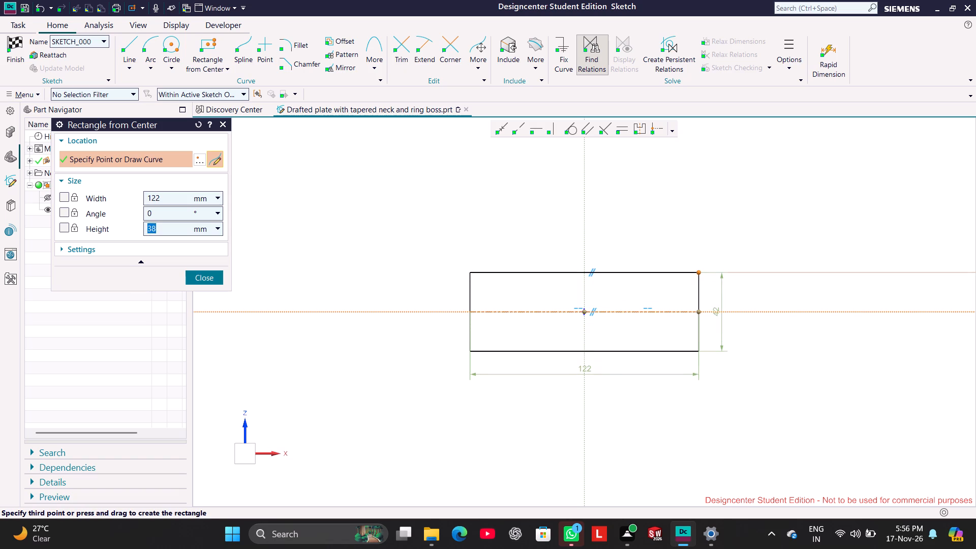
left_click(695, 270)
left_click(210, 274)
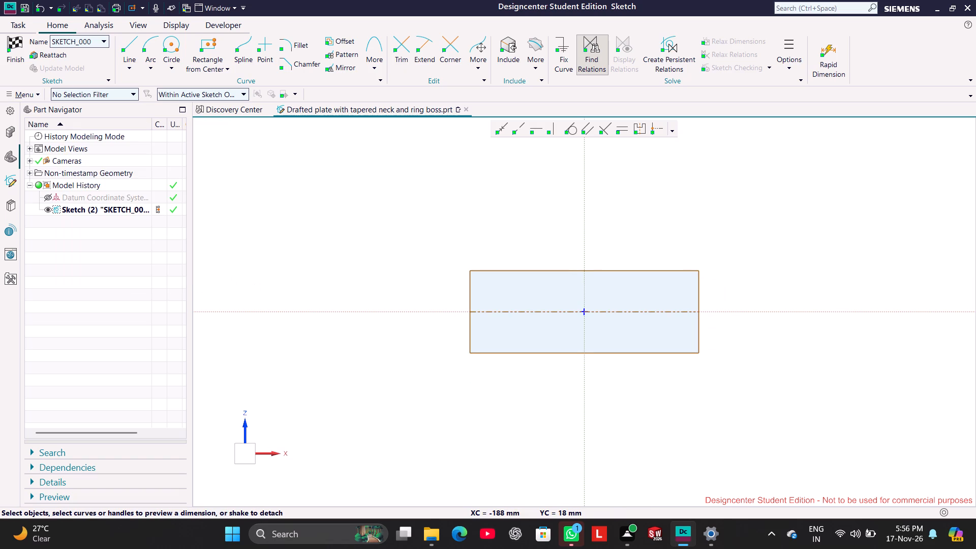
Dimension the rectangle's bottom edge at 125 mm and accept scaling the entire sketch.
left_click(609, 354)
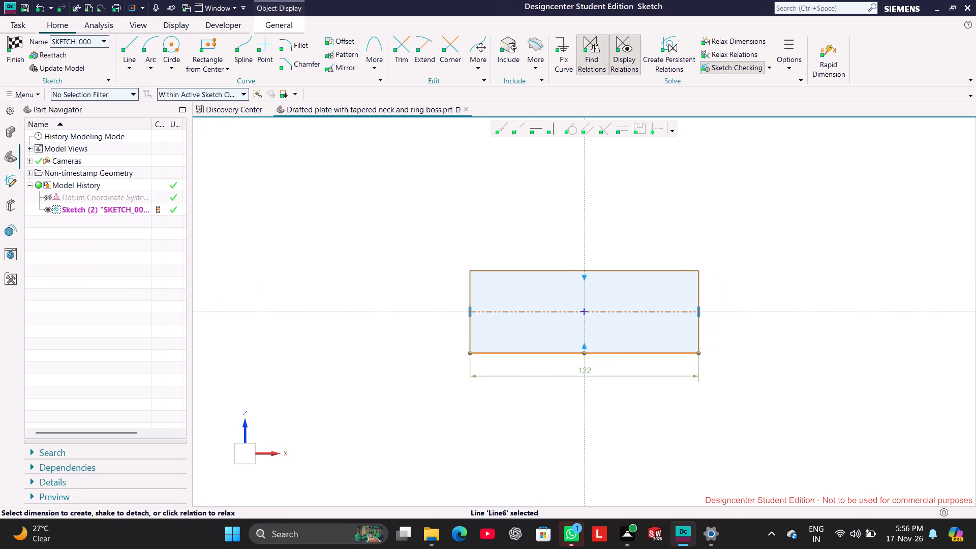
double_click(588, 374)
type("125")
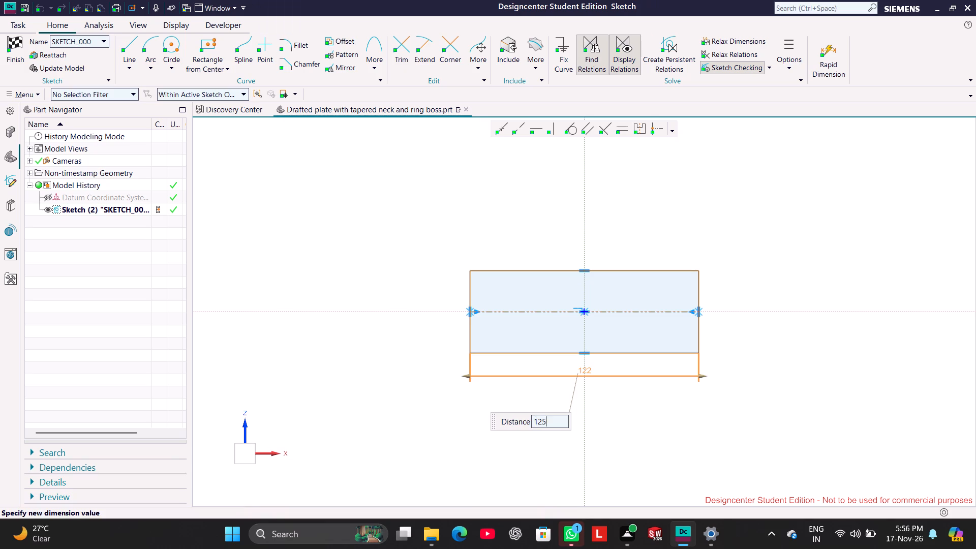
key("Return")
left_click(416, 280)
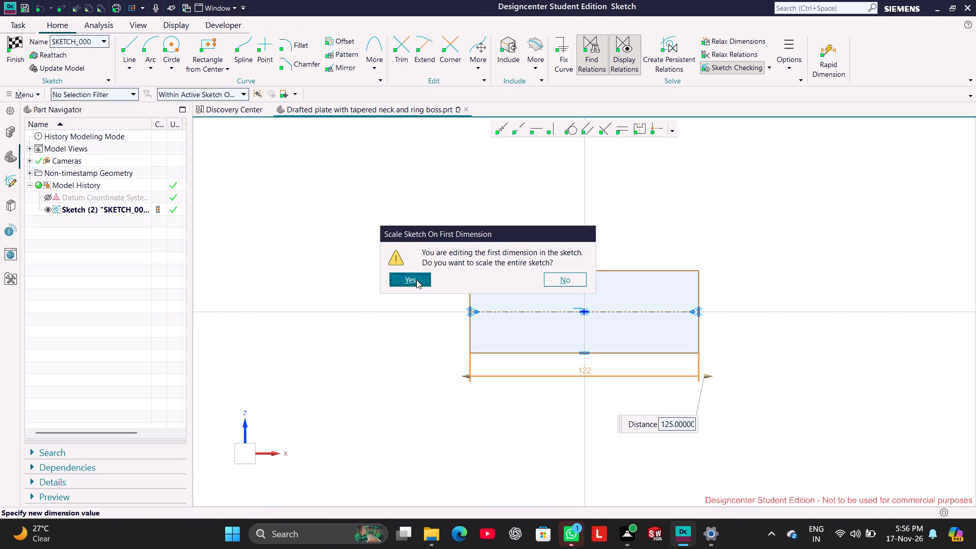
Dimension the rectangle's left vertical edge at 30 mm.
left_click(466, 332)
left_click(465, 341)
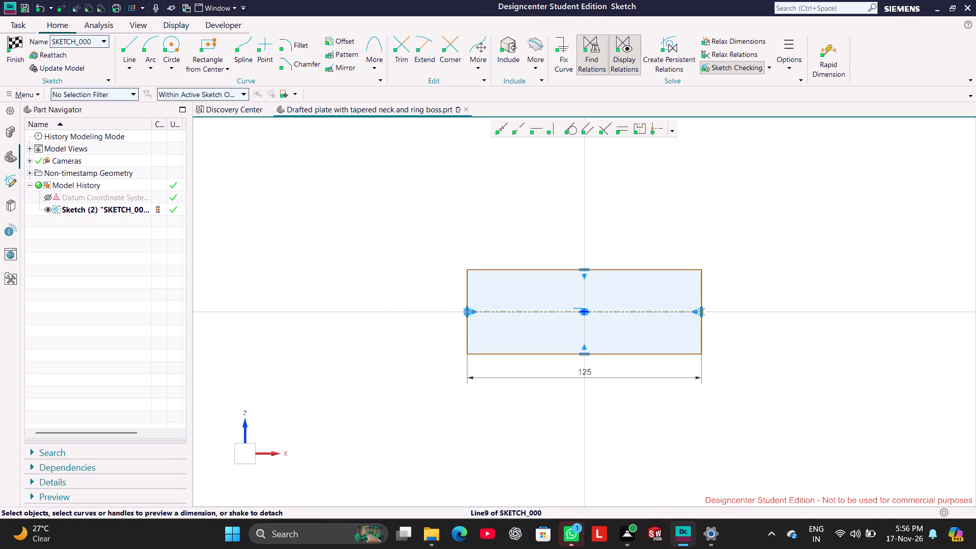
double_click(448, 307)
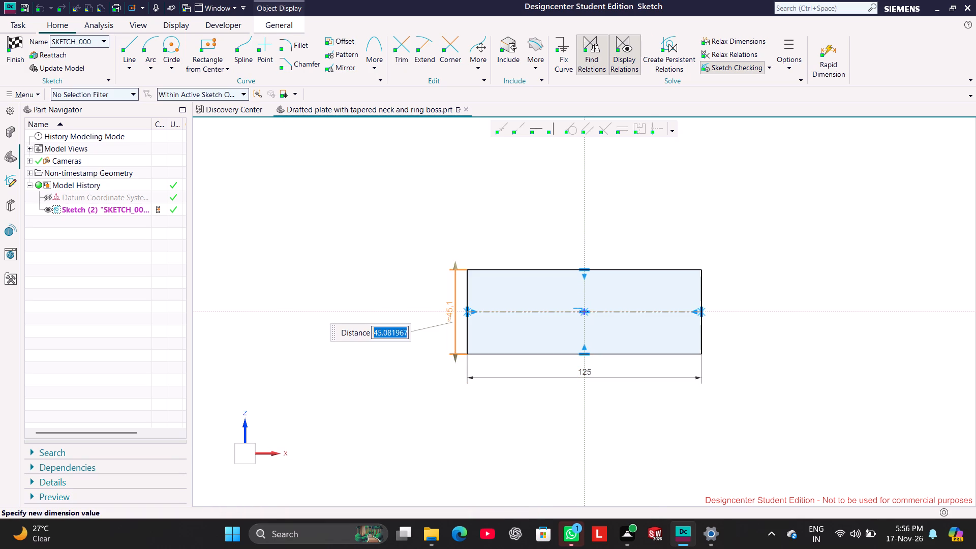
type("30")
key("Return")
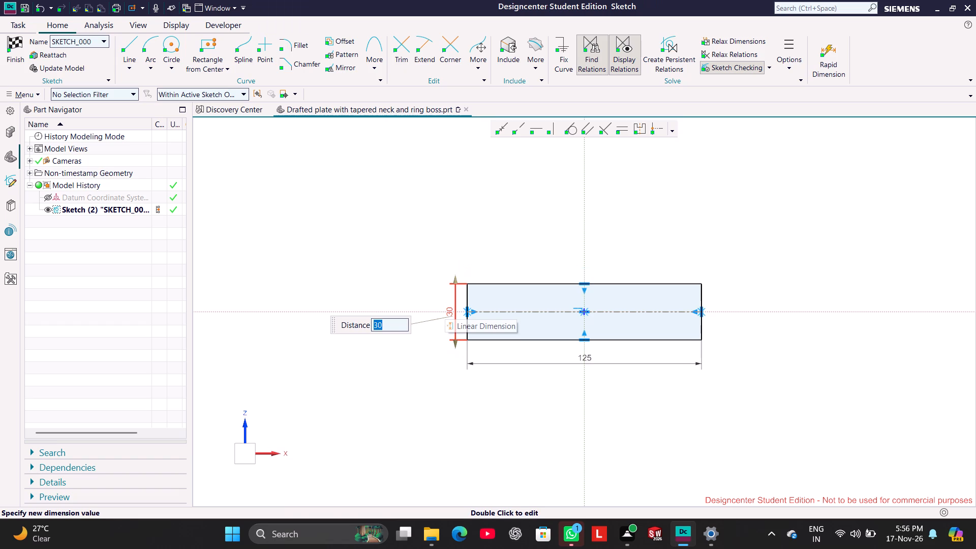
left_click(385, 381)
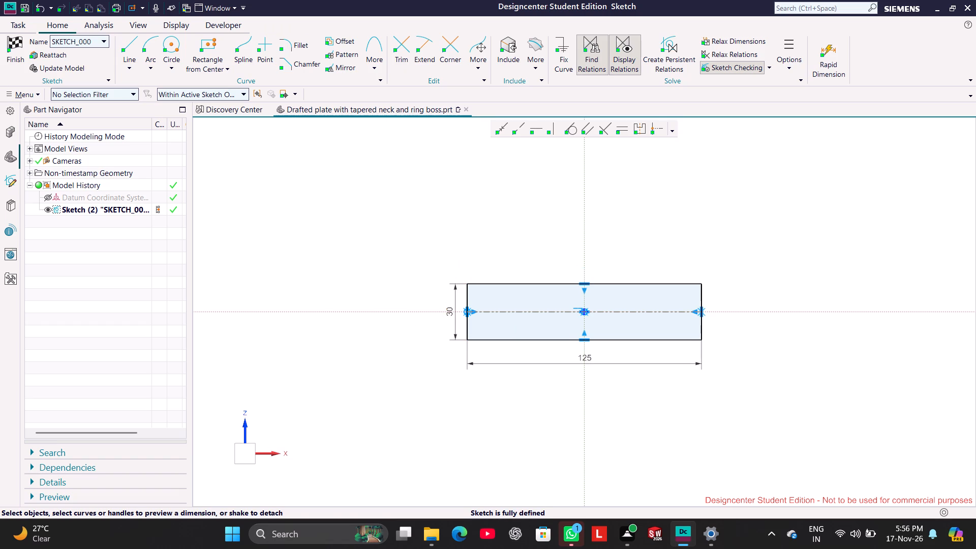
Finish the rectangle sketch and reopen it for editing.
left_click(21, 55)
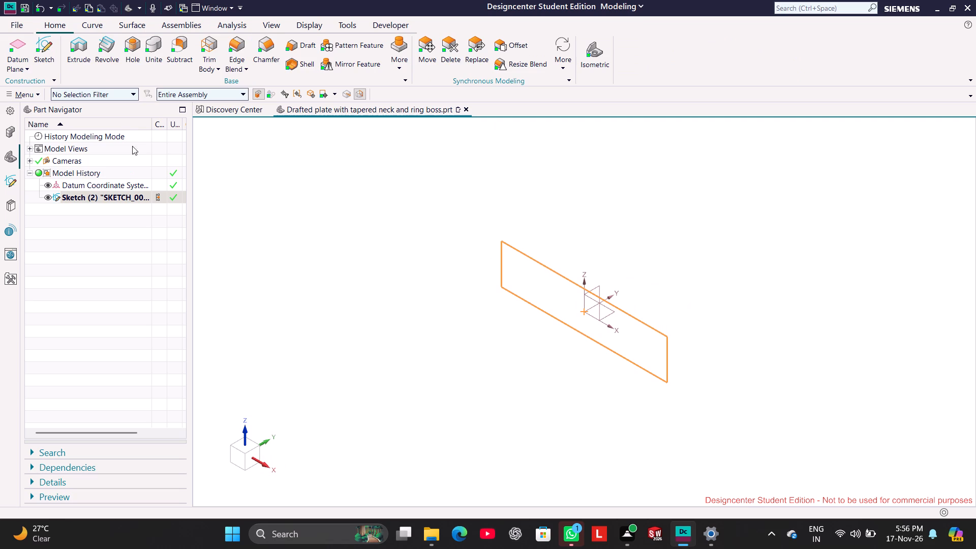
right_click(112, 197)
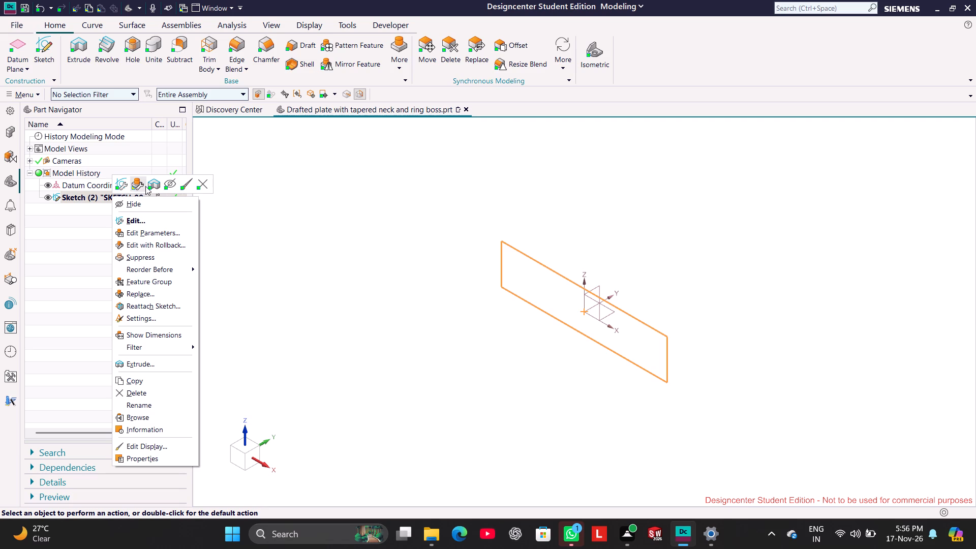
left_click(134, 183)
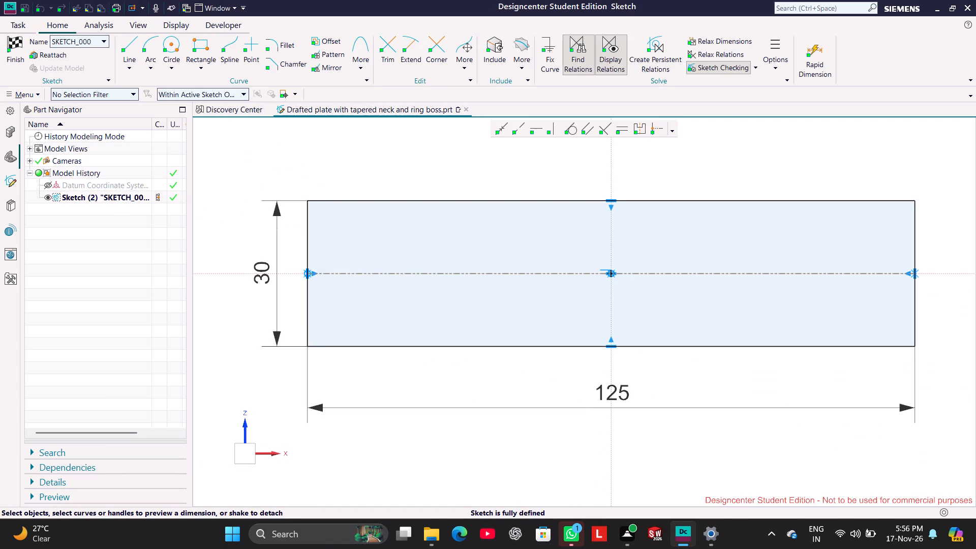
Fillet the rectangle's upper-left and lower-left corners with a 5 mm radius.
scroll(637, 312, "up", 1)
scroll(640, 312, "down", 2)
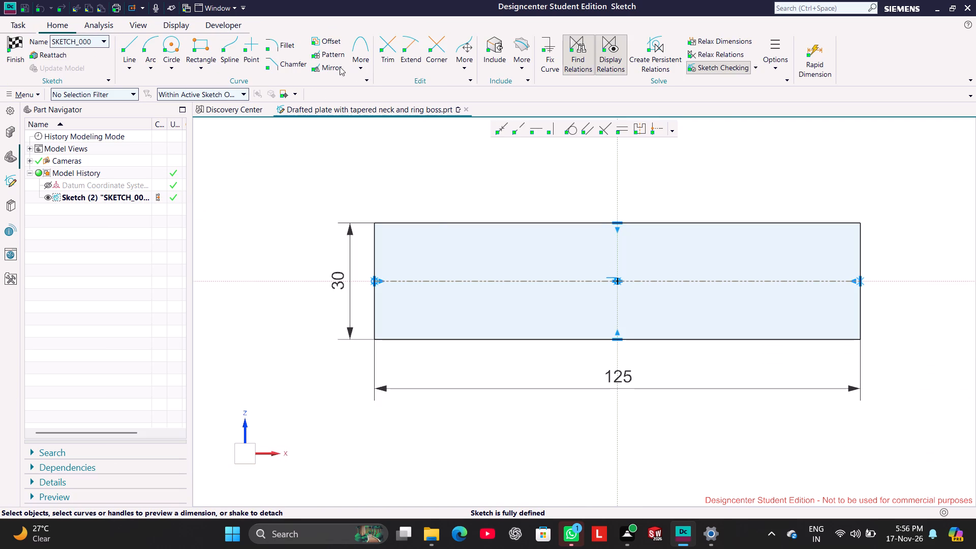
left_click(286, 45)
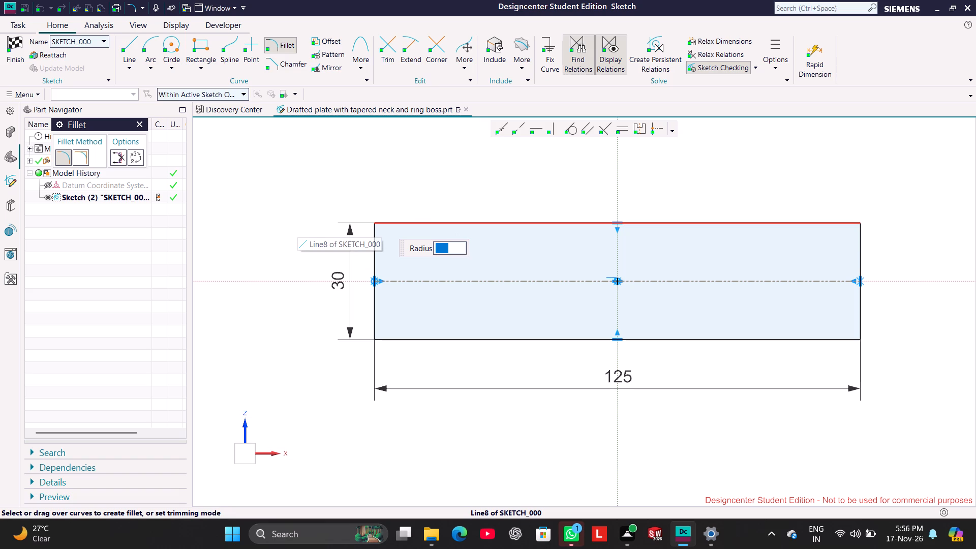
left_click(382, 224)
left_click(373, 246)
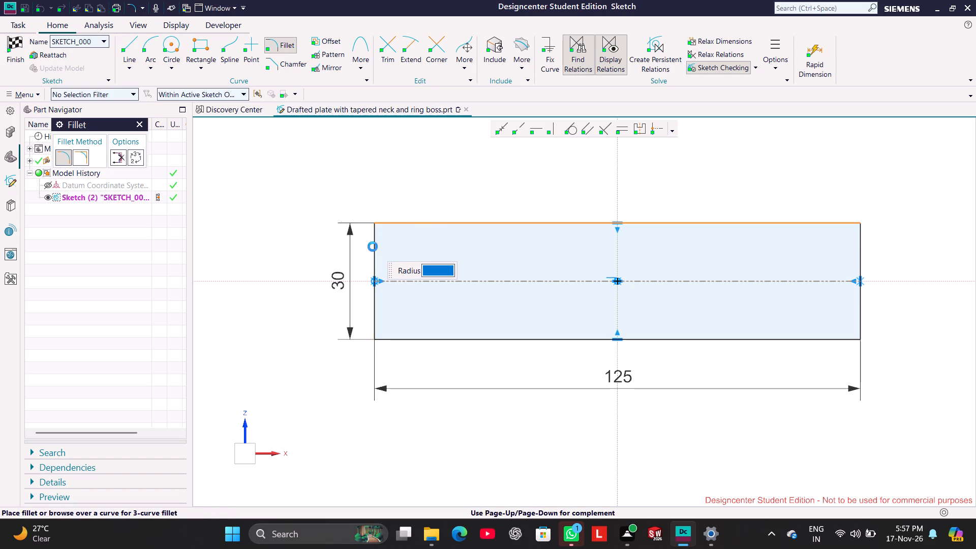
key("5")
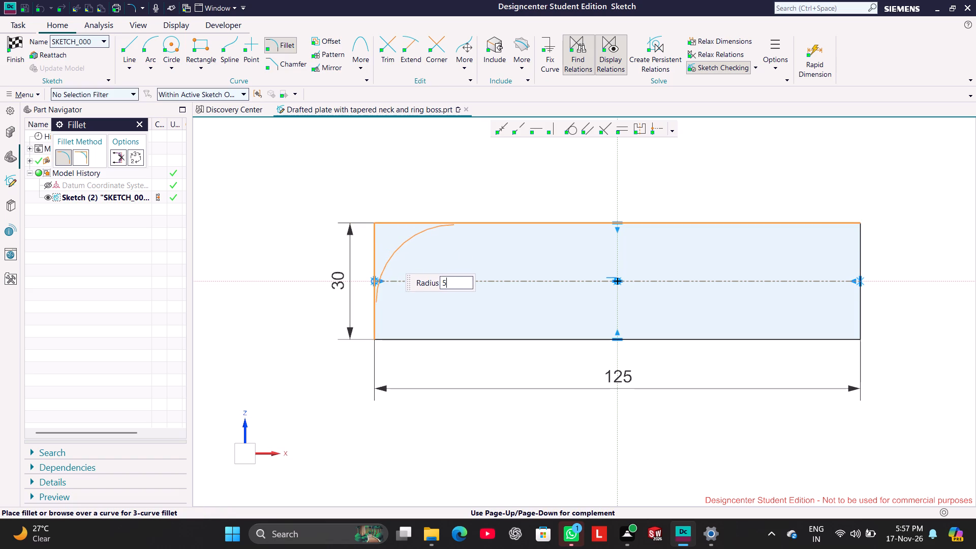
key("Return")
left_click(419, 340)
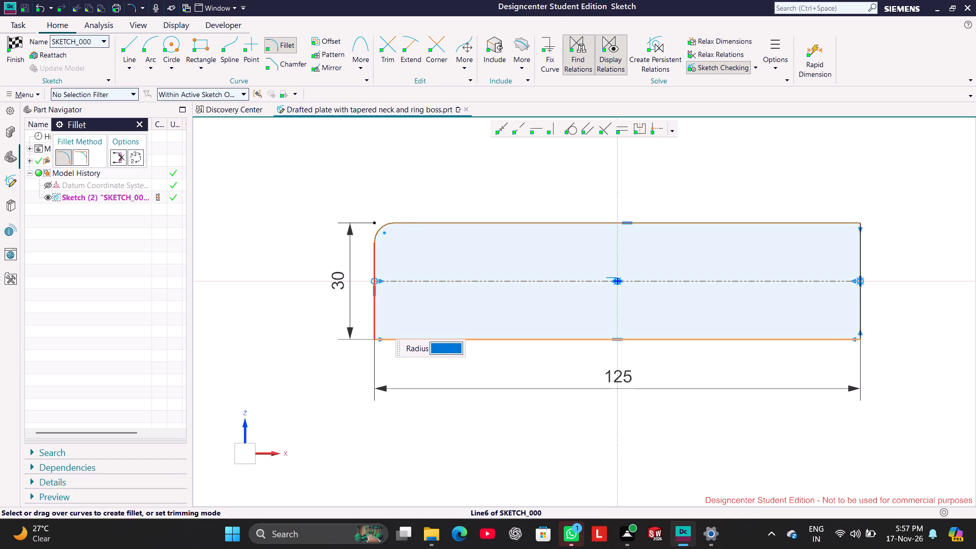
left_click(377, 321)
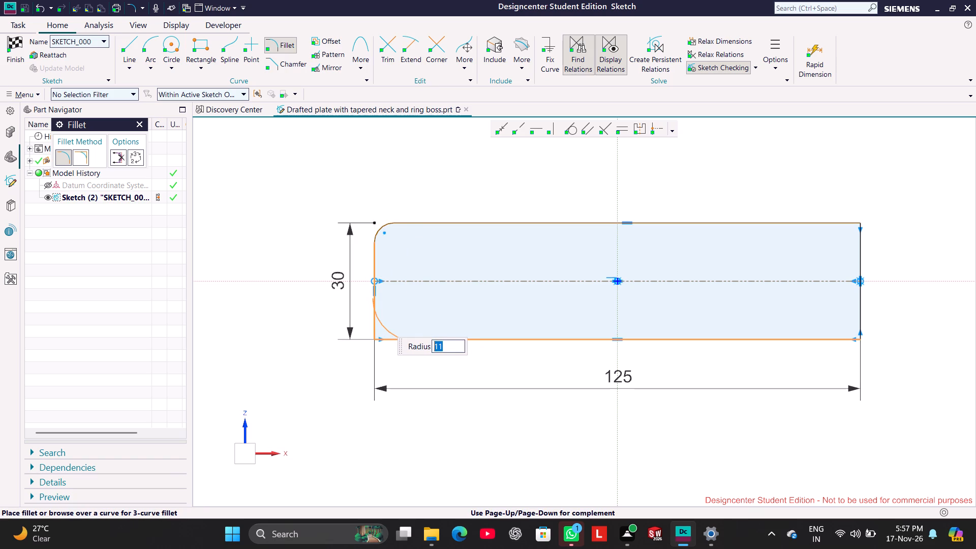
key("5")
key("Return")
Try to fillet the rectangle's lower-right corner with a 5 mm radius.
left_click(821, 340)
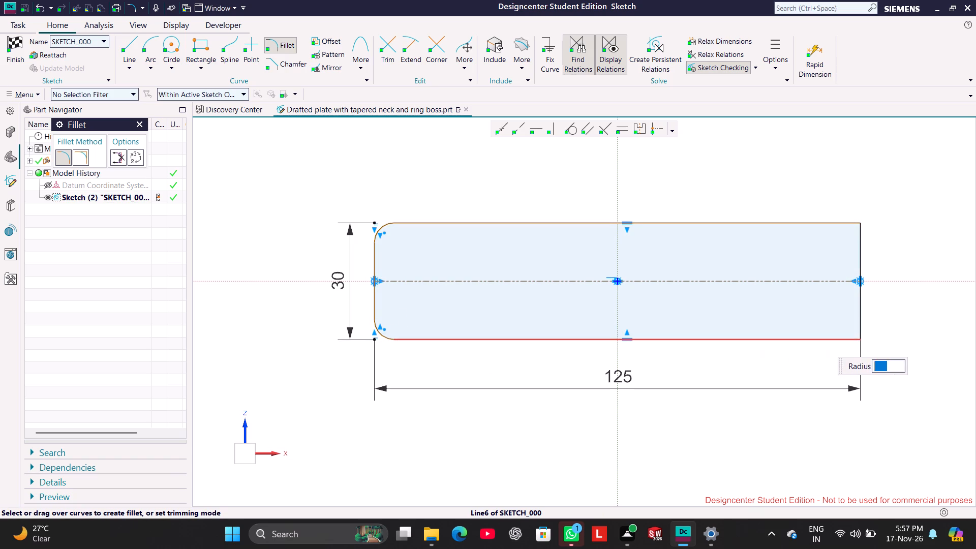
left_click(861, 315)
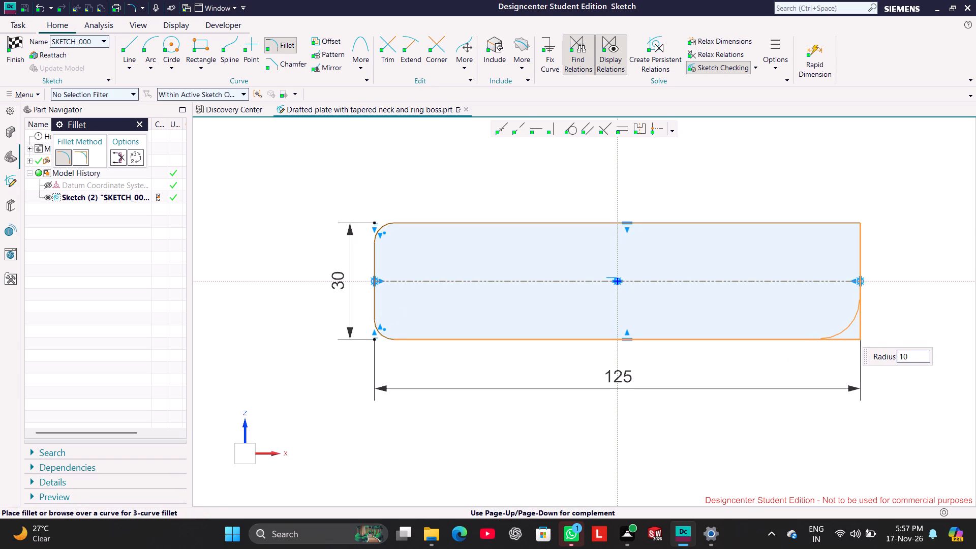
key("5")
key("Return")
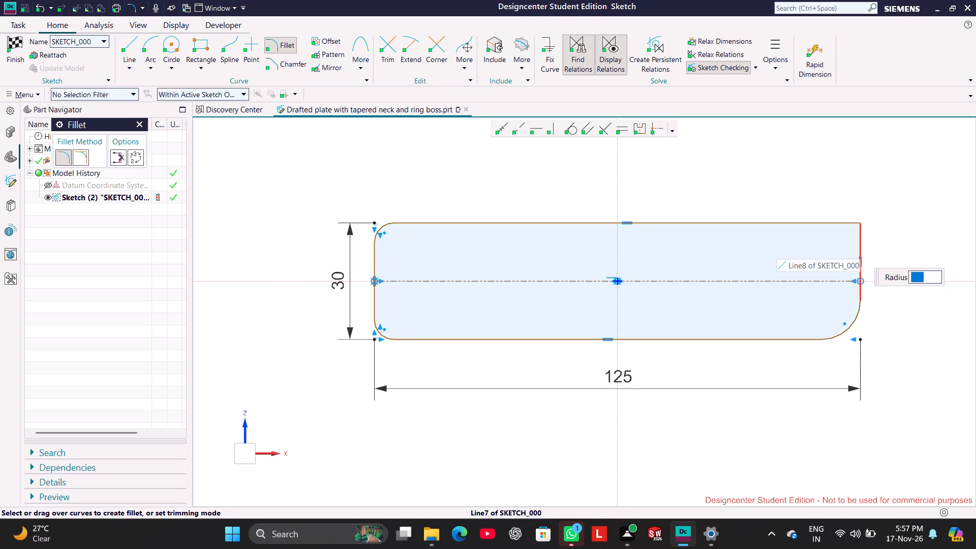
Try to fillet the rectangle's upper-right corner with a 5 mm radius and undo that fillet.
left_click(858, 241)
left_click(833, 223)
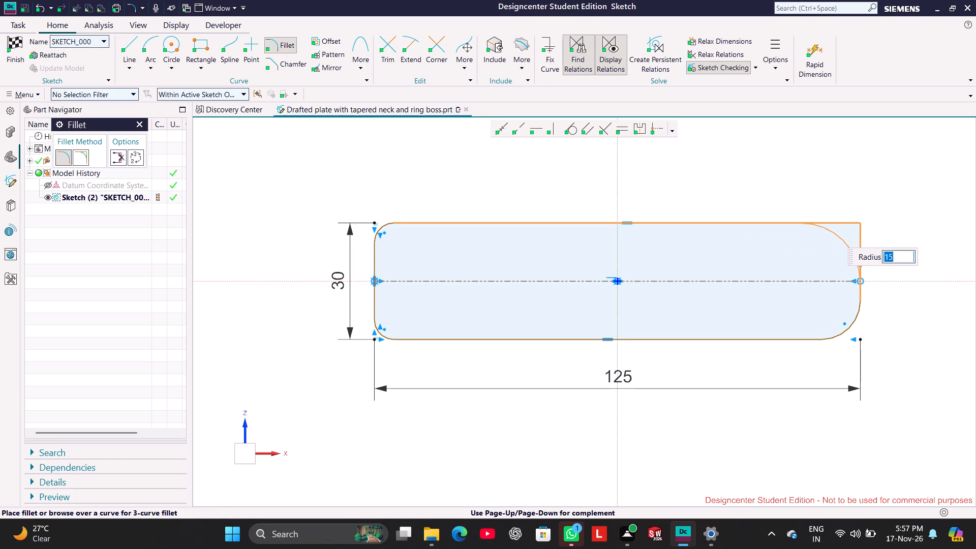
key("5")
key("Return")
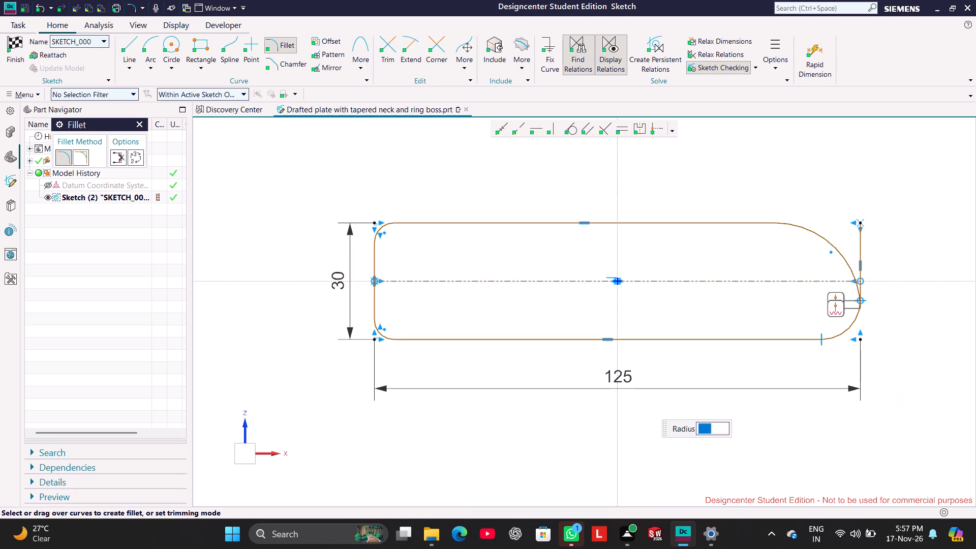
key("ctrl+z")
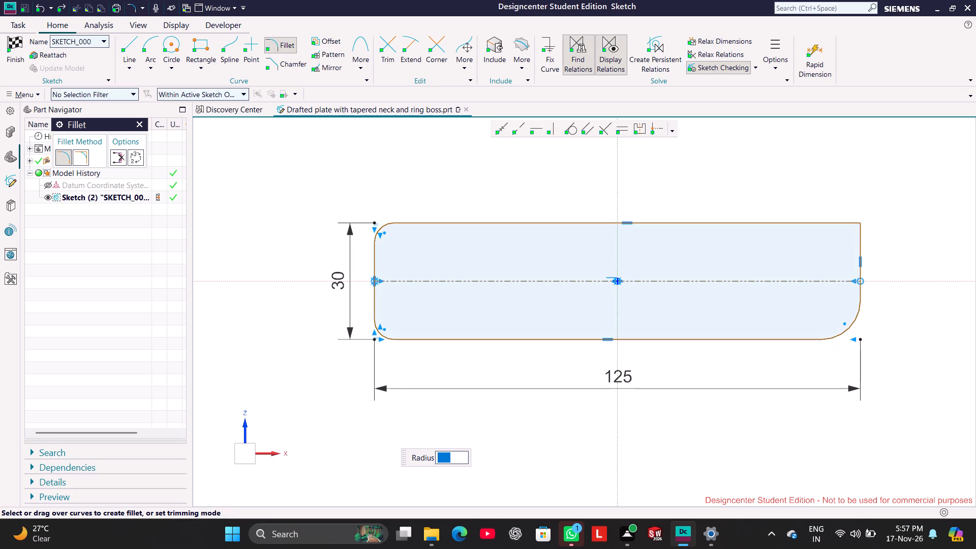
Fillet the rectangle's upper-right corner with a 5 mm radius and leave the Fillet command.
left_click(861, 241)
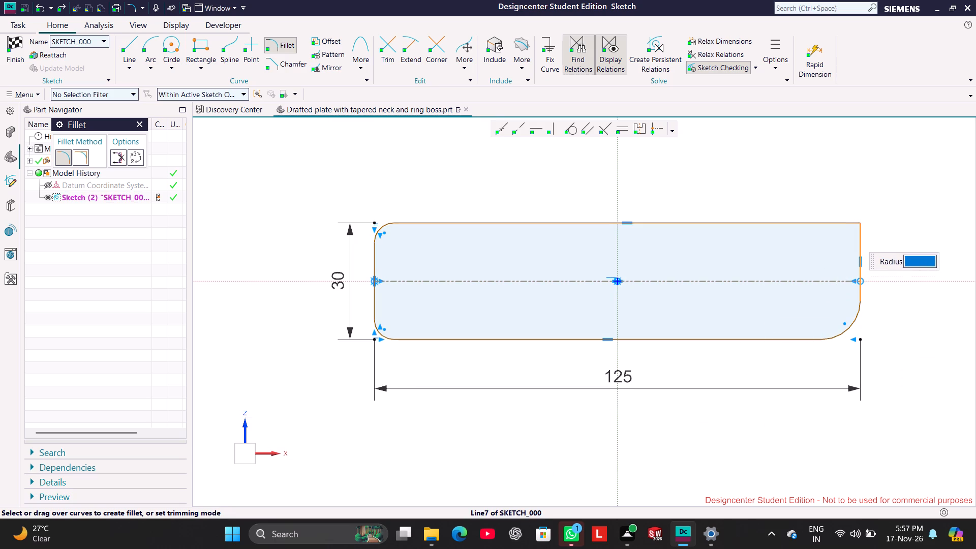
left_click(836, 225)
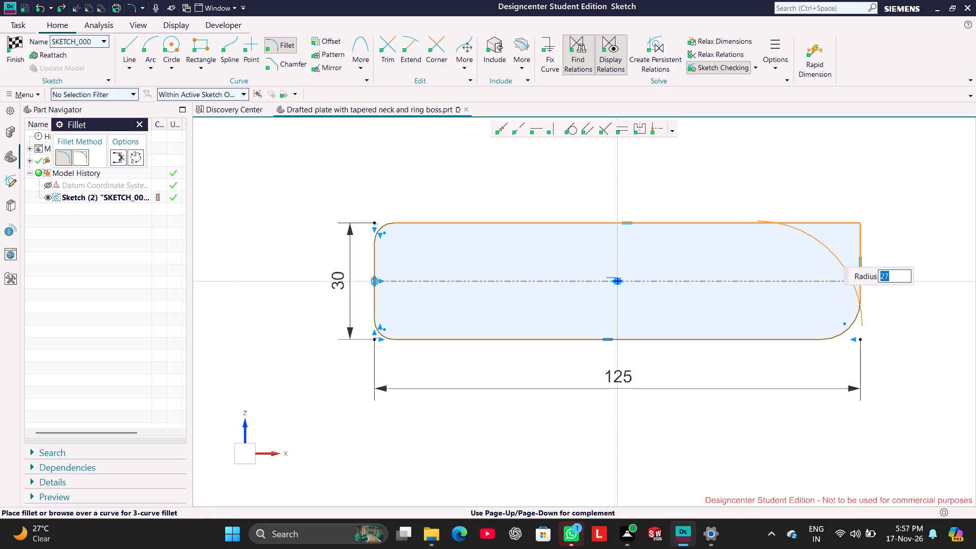
key("5")
key("Return")
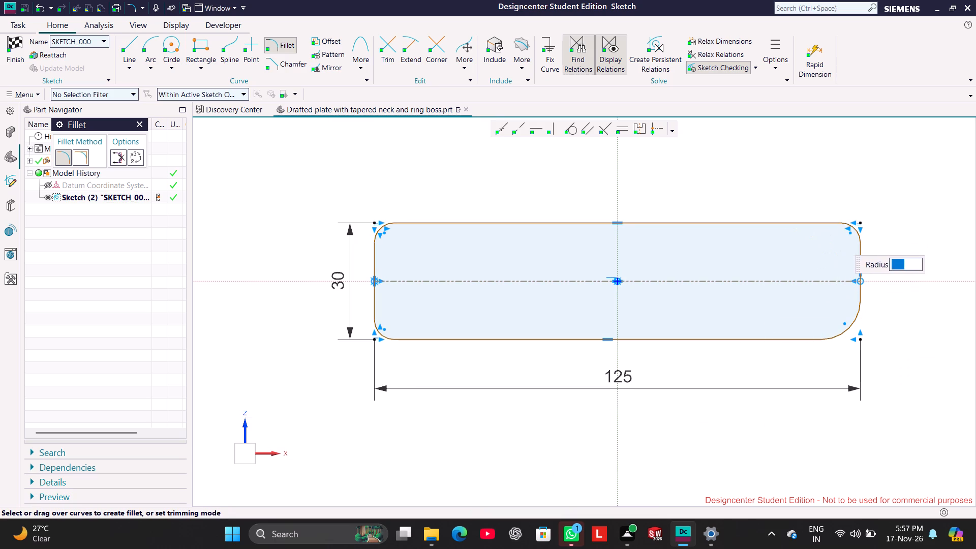
left_click(140, 125)
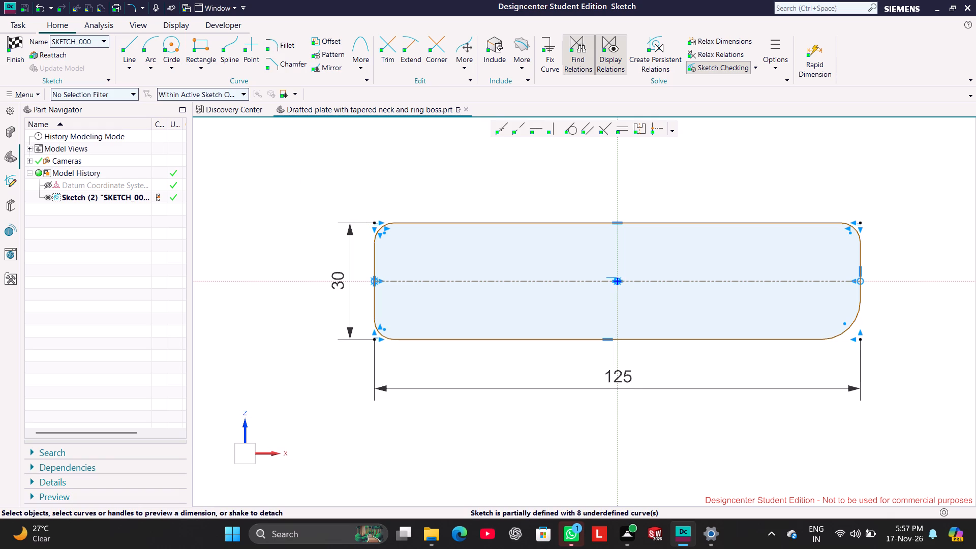
Dimension the lower-right corner fillet with a 5 mm radius and finish the sketch.
left_click(850, 326)
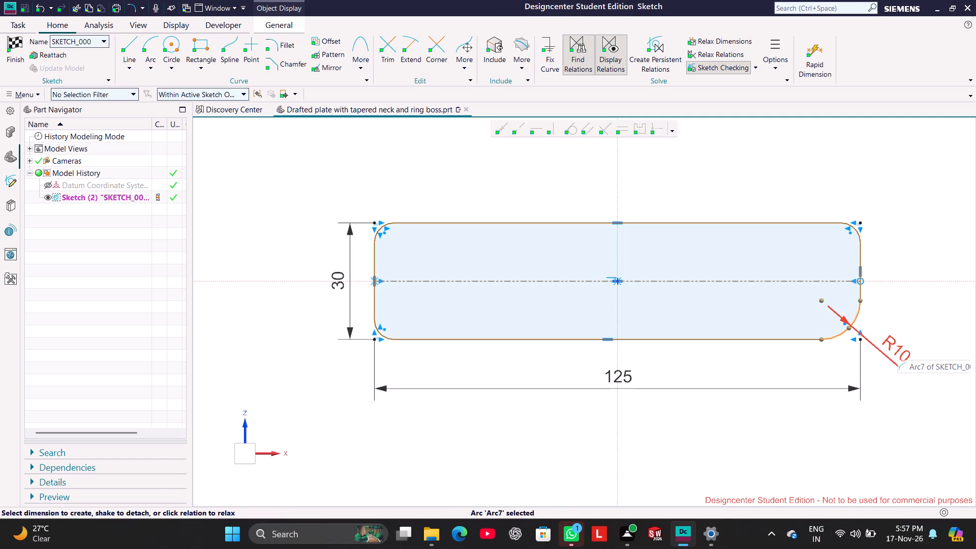
double_click(897, 347)
key("5")
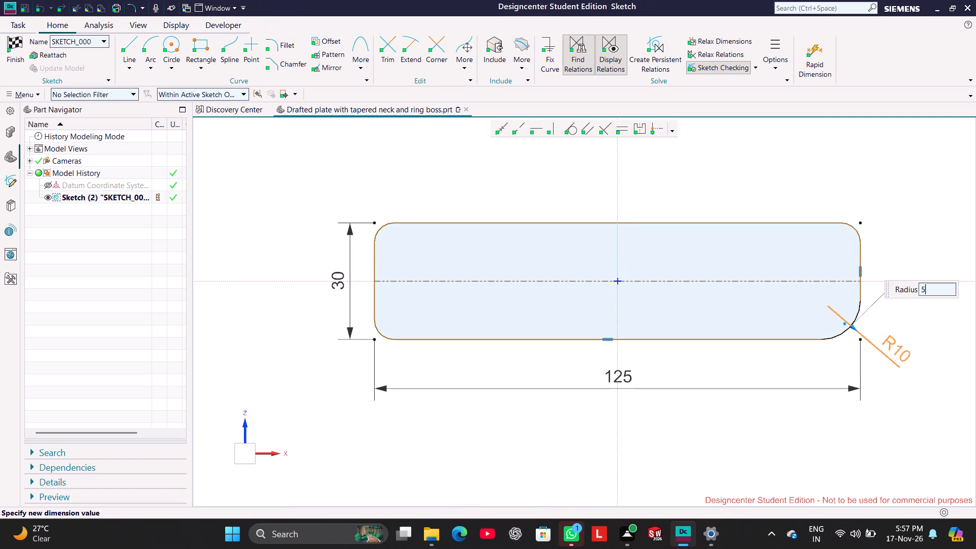
key("Return")
left_click(924, 230)
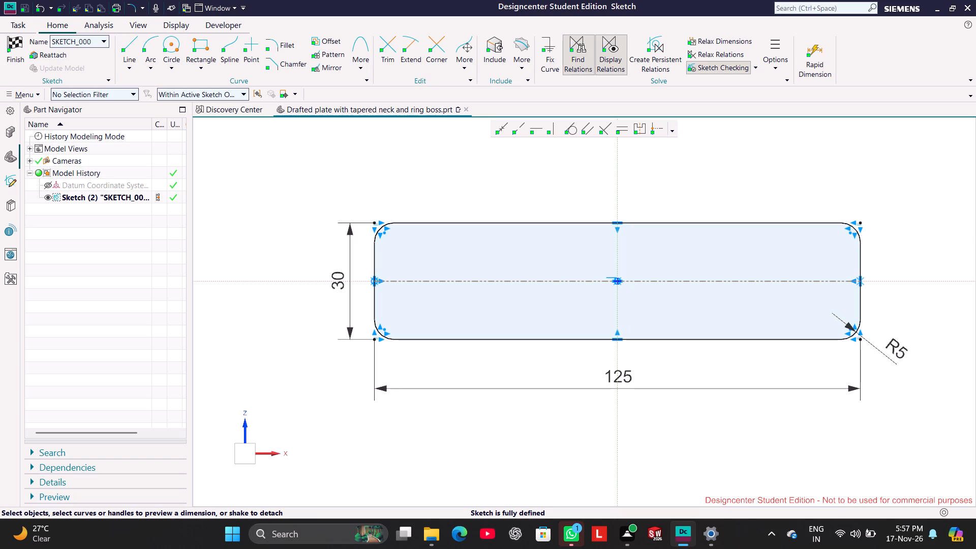
left_click(12, 53)
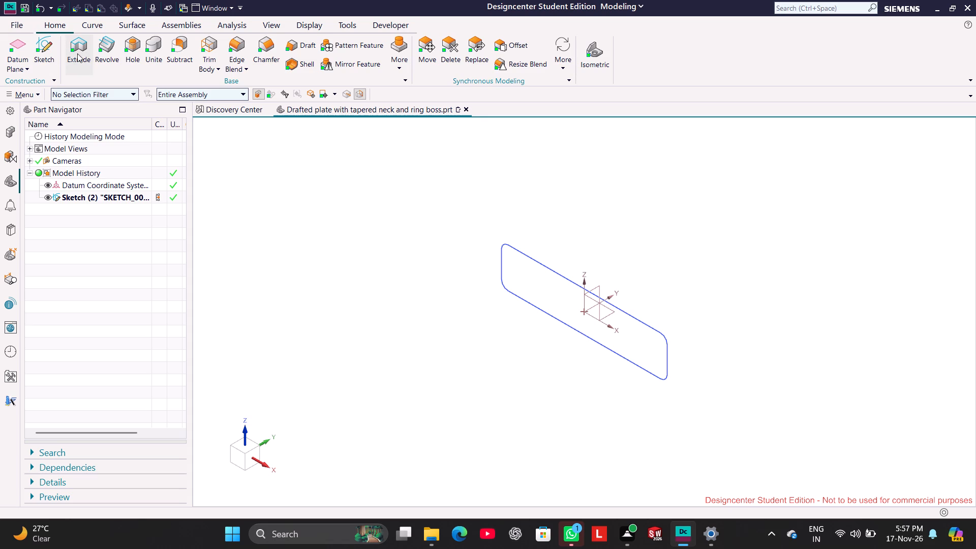
Extrude the rounded rectangle sketch in the reversed direction with a start distance of 15 mm and an end distance of 0 mm.
right_click(111, 196)
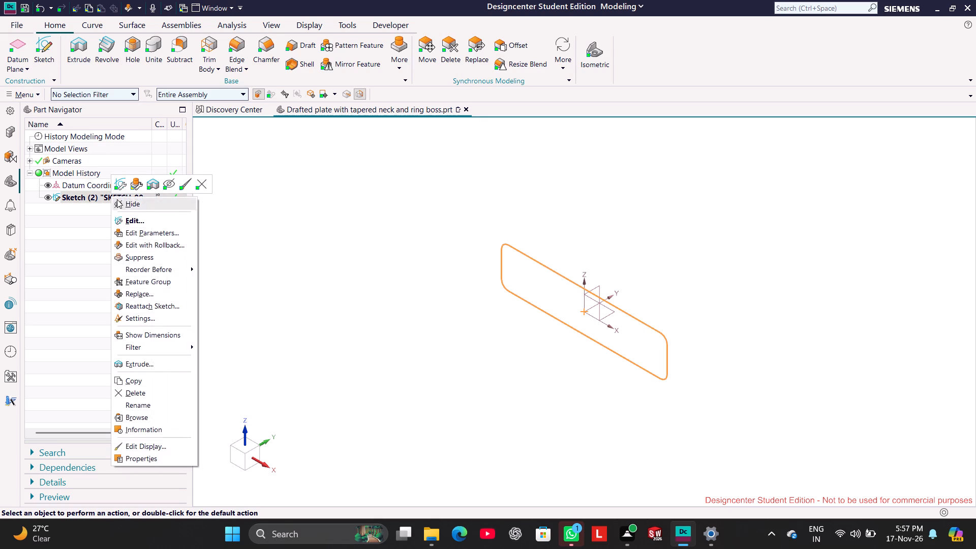
left_click(156, 186)
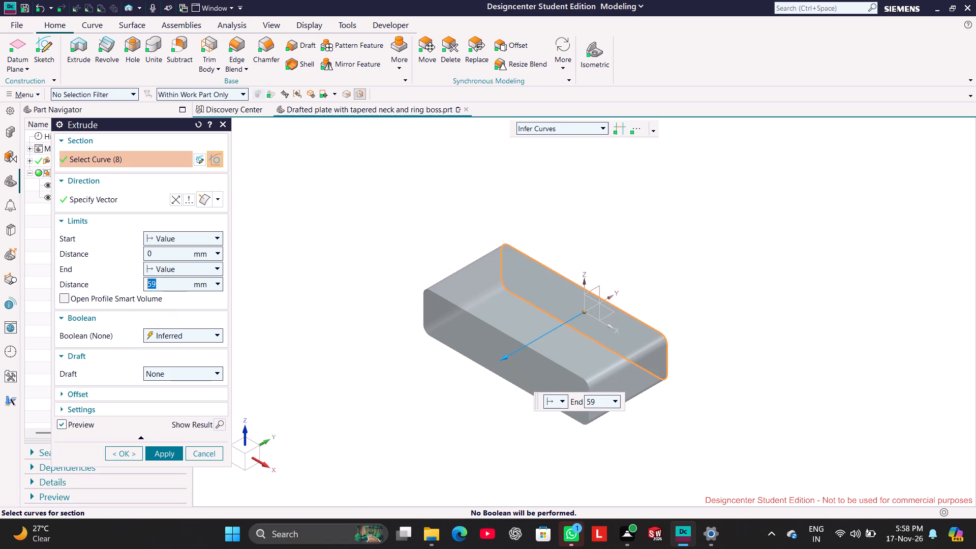
double_click(161, 254)
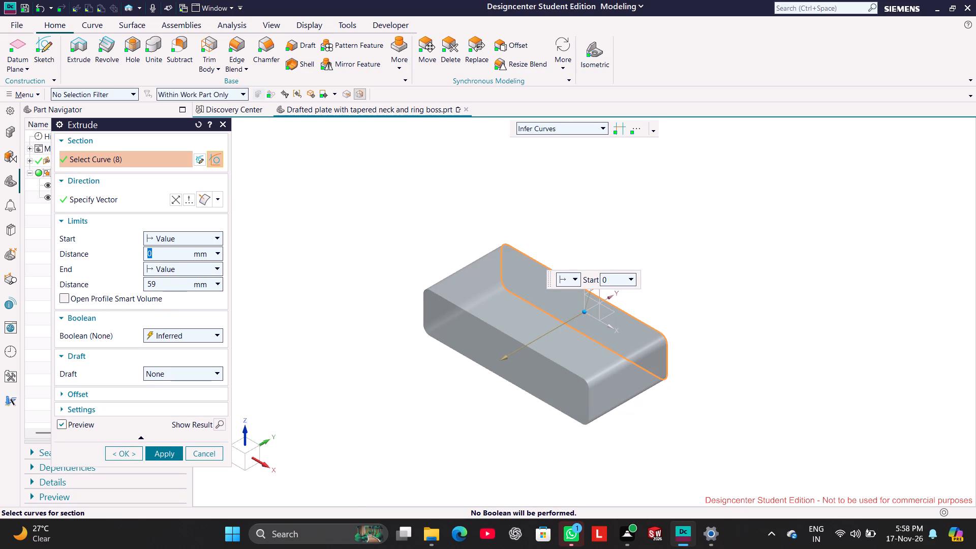
type("15")
key("Return")
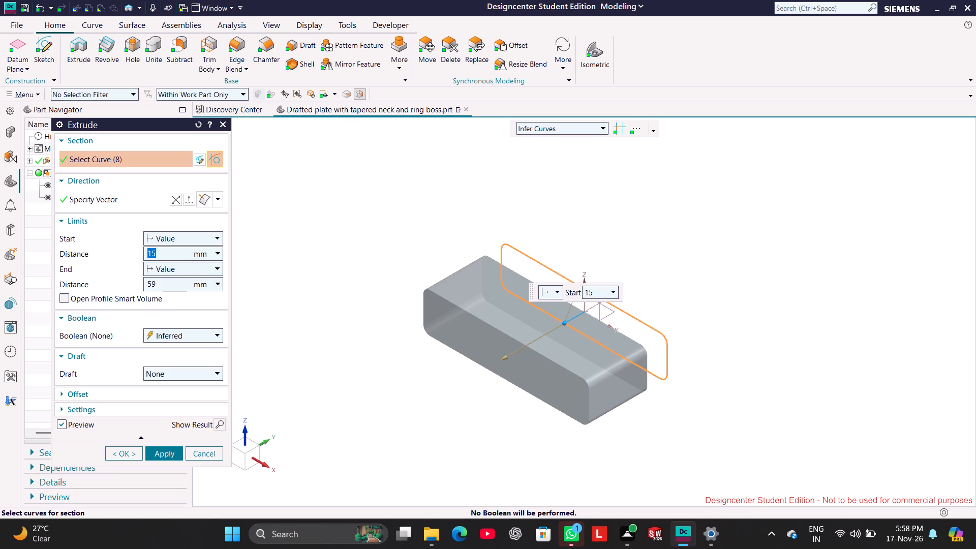
middle_click_drag(443, 338, 437, 371)
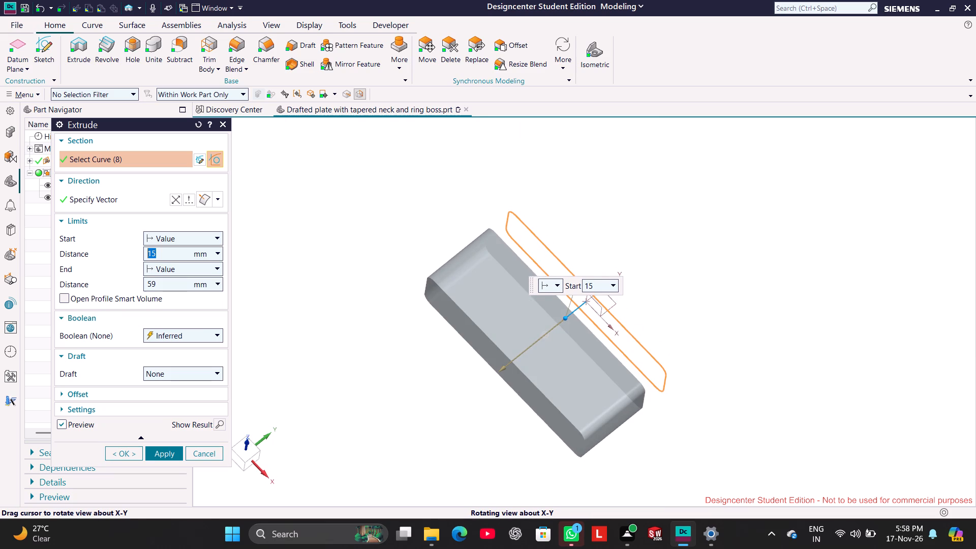
middle_click_drag(437, 371, 436, 371)
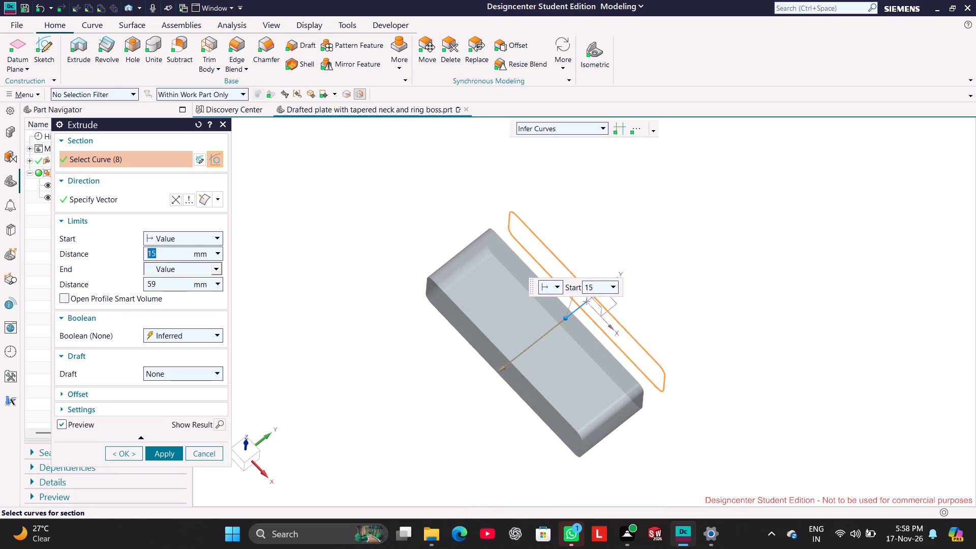
left_click(175, 200)
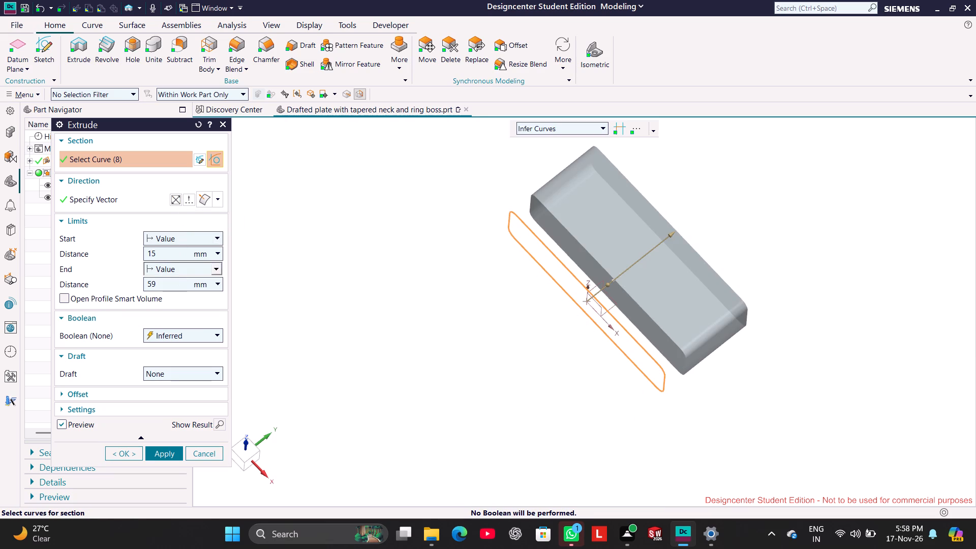
double_click(175, 283)
key("0")
key("Return")
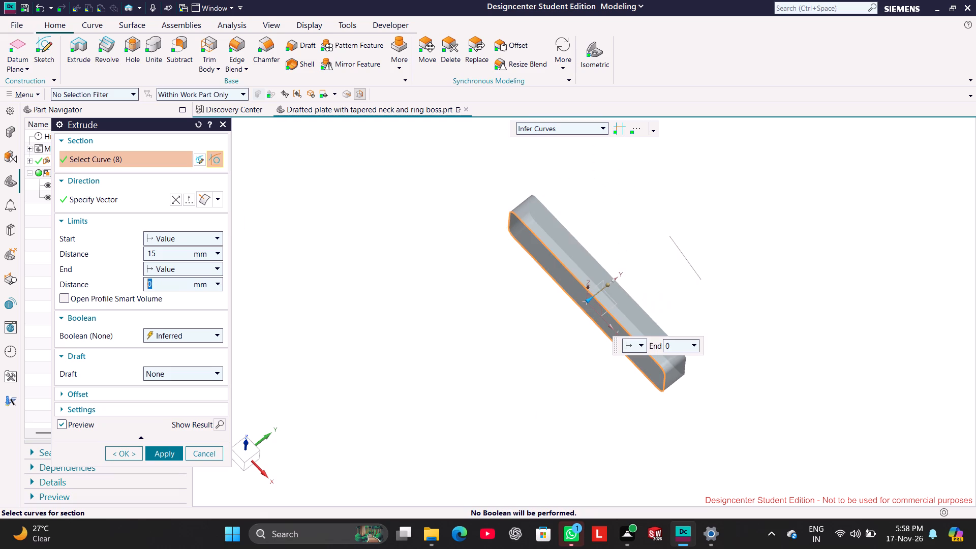
middle_click_drag(339, 367, 299, 342)
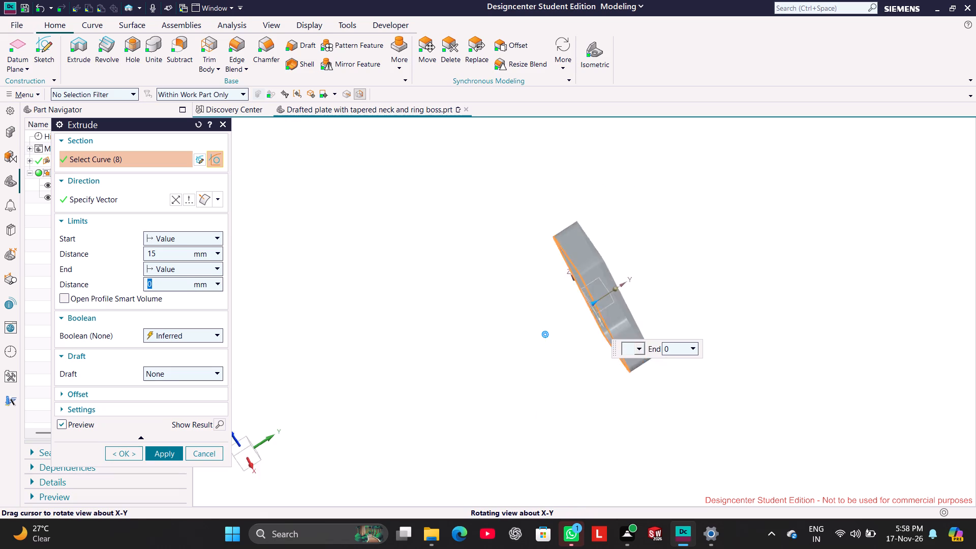
middle_click_drag(299, 342, 359, 313)
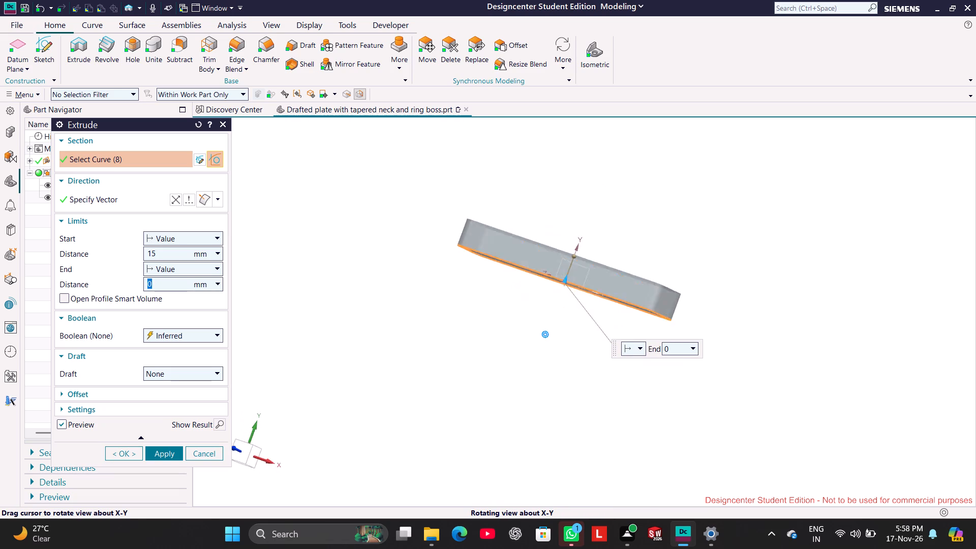
middle_click_drag(359, 313, 361, 312)
left_click(175, 453)
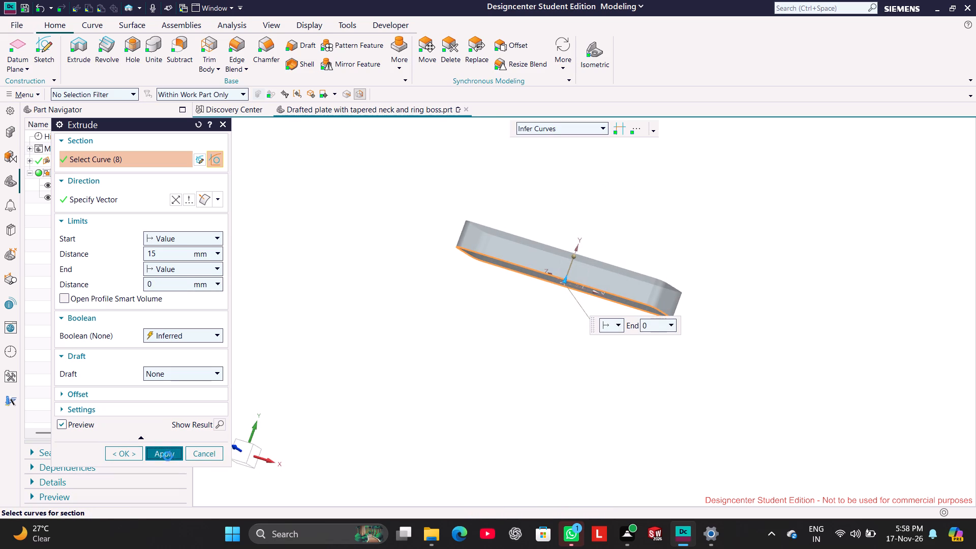
left_click(129, 456)
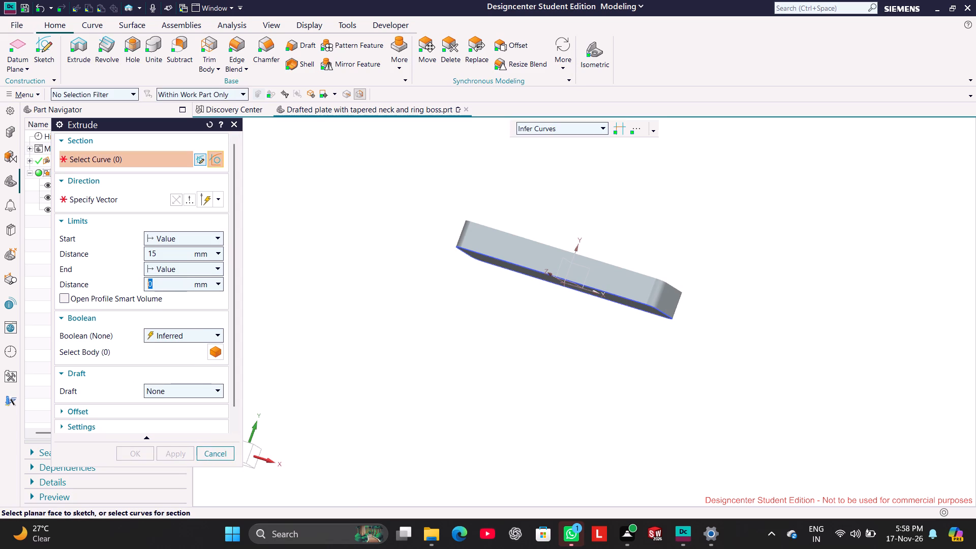
left_click(600, 56)
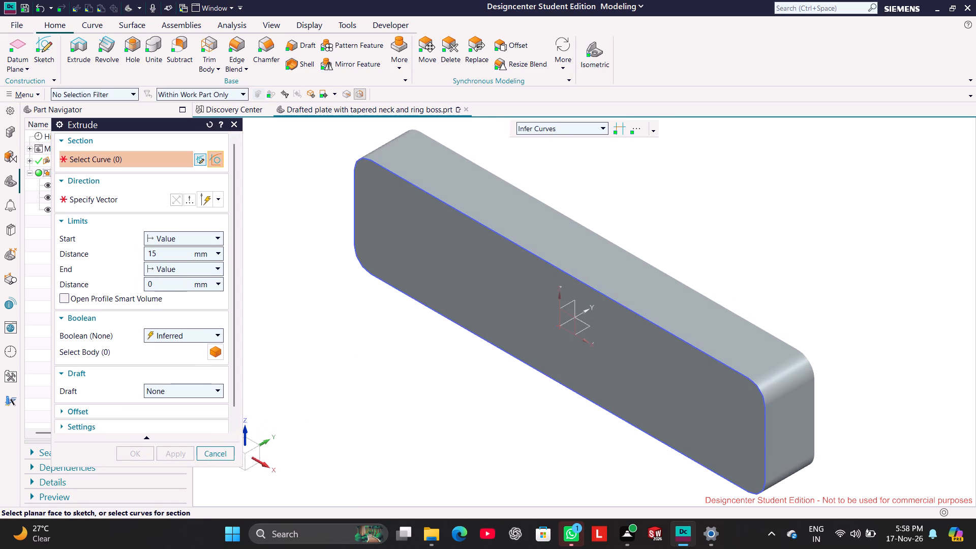
left_click(224, 456)
Hide the rounded rectangle sketch so only the extruded plate body is shown with the datum coordinate system.
scroll(477, 364, "down", 2)
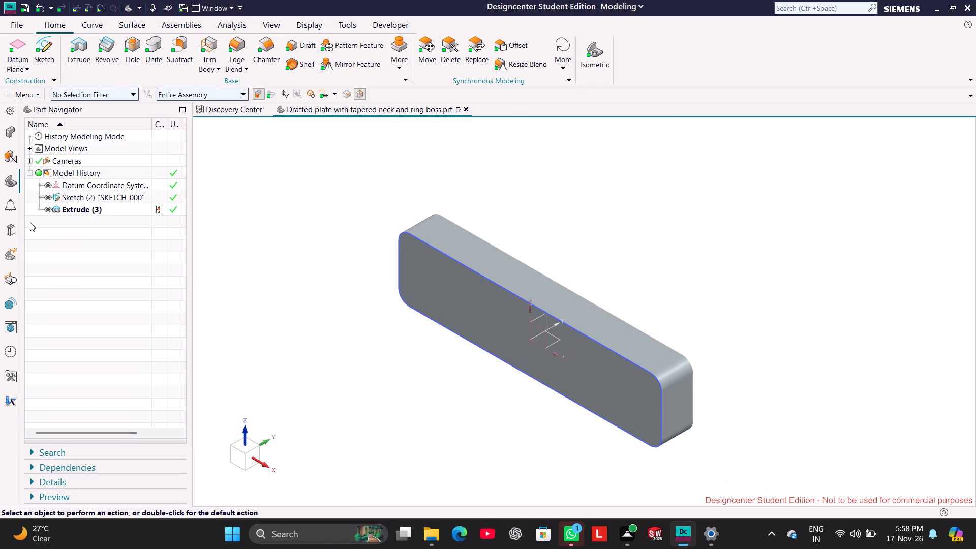
left_click(47, 193)
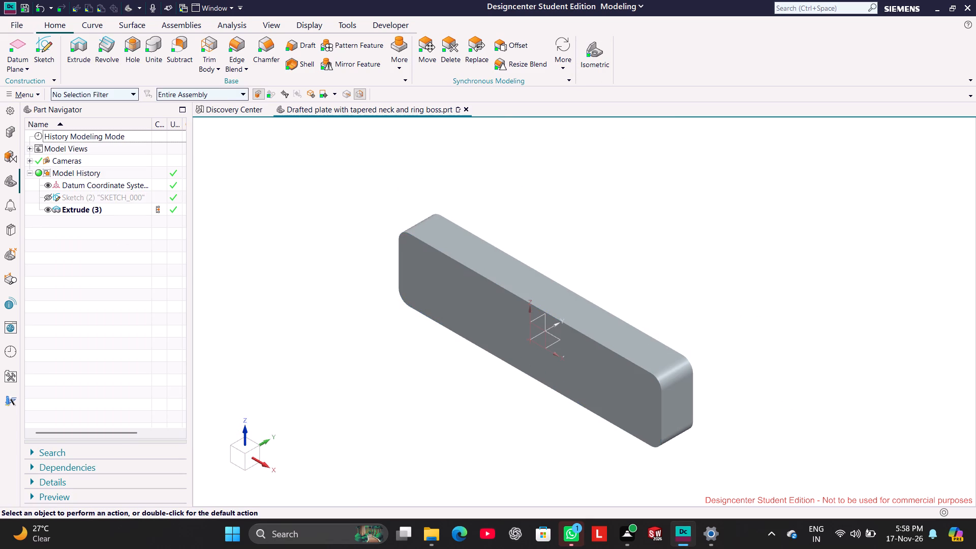
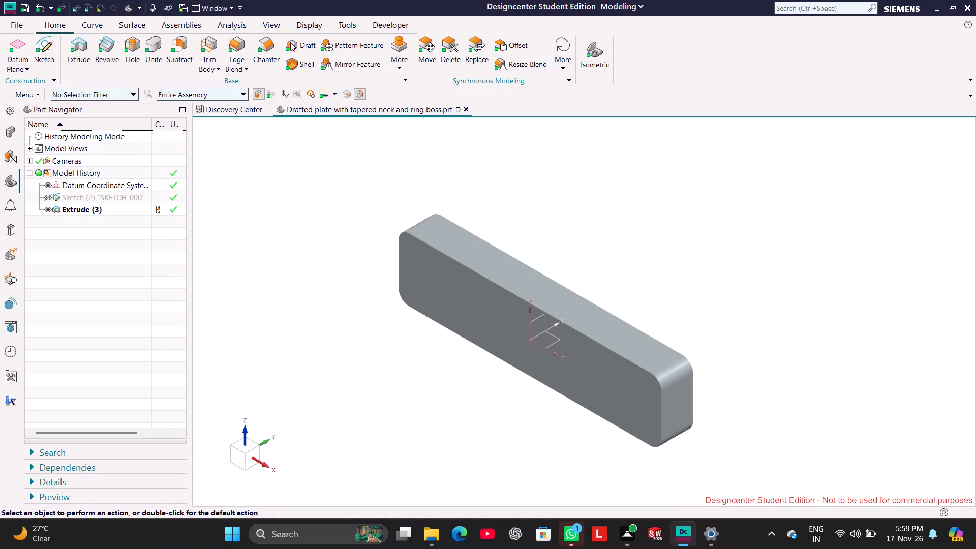
Start a Draft on the extruded plate using the Face type.
left_click(306, 44)
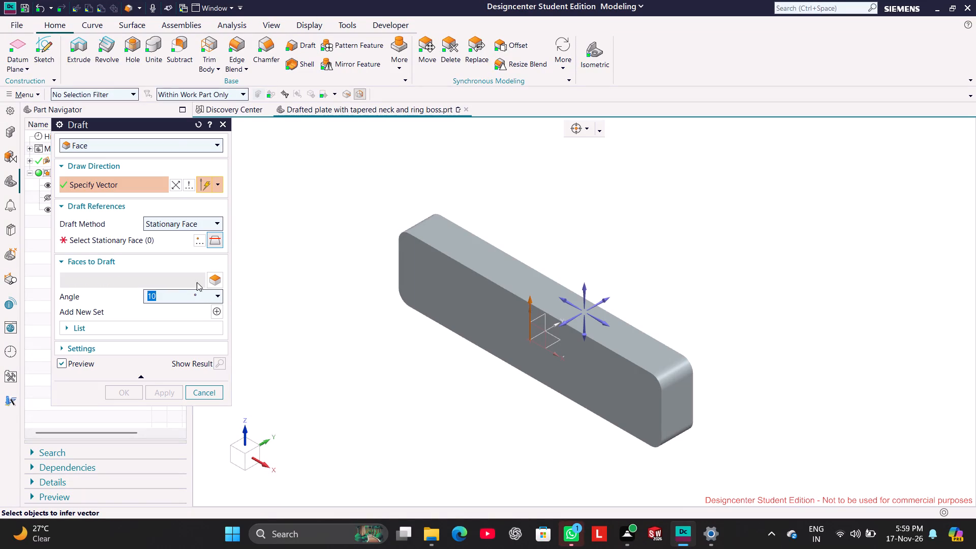
left_click(180, 141)
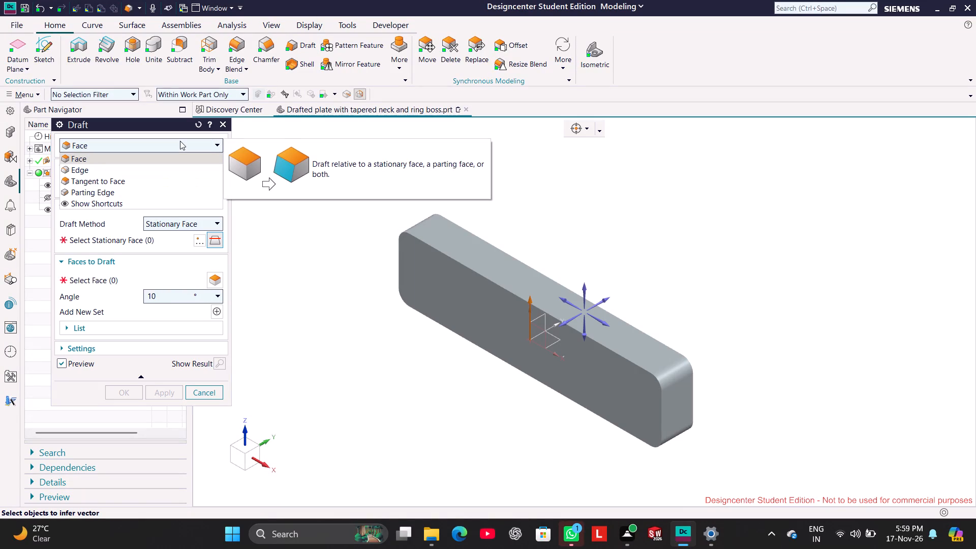
left_click(180, 141)
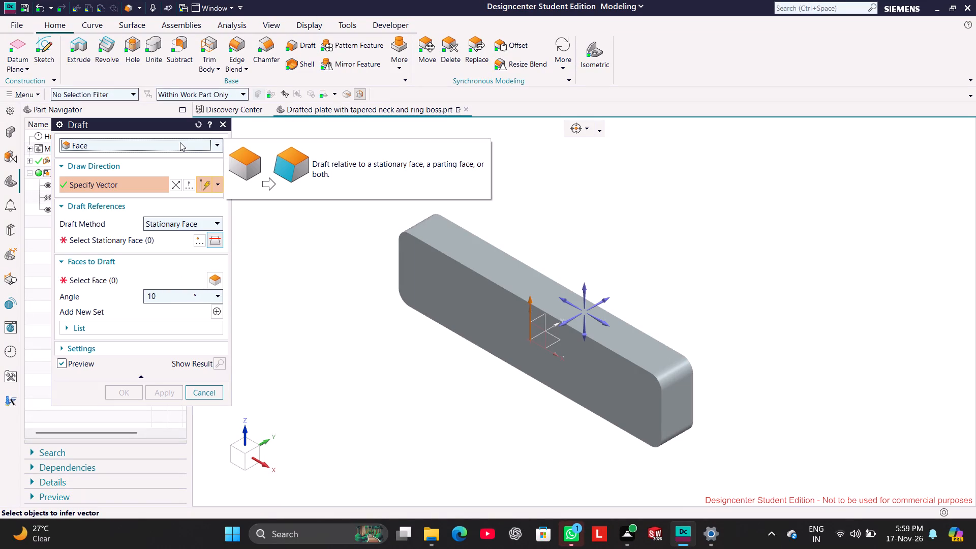
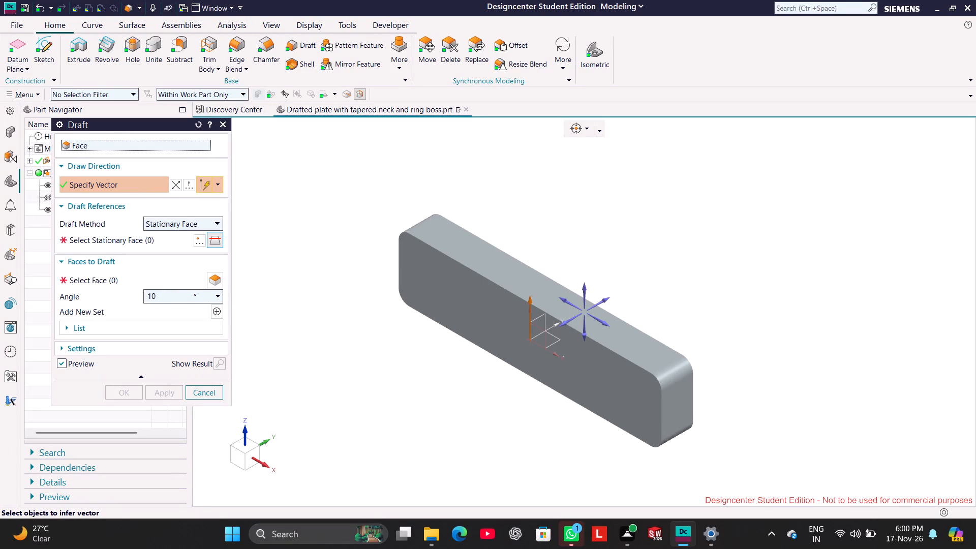
Set the draft's draw direction normal to the plate's large rear face and reverse it, keeping the Stationary Face method.
middle_click_drag(706, 200, 668, 203)
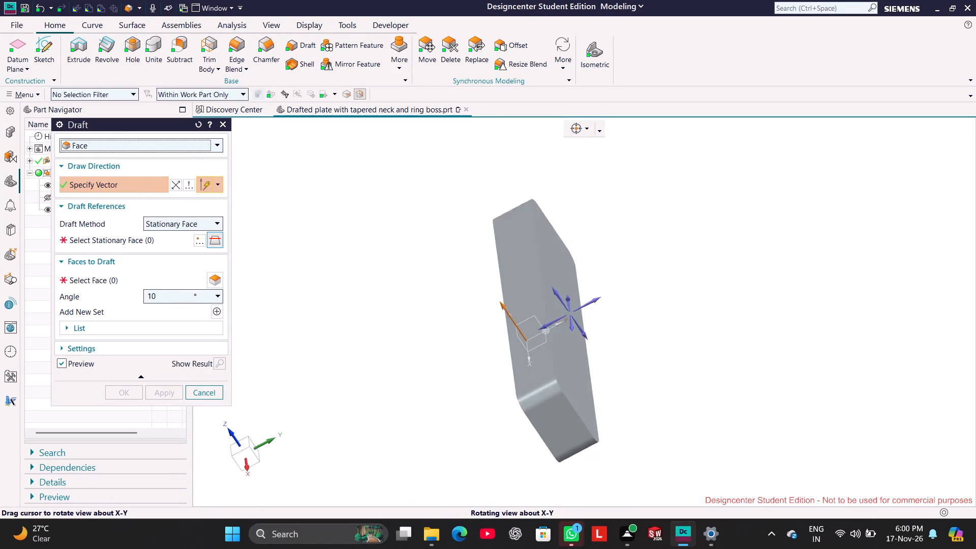
middle_click_drag(668, 203, 671, 208)
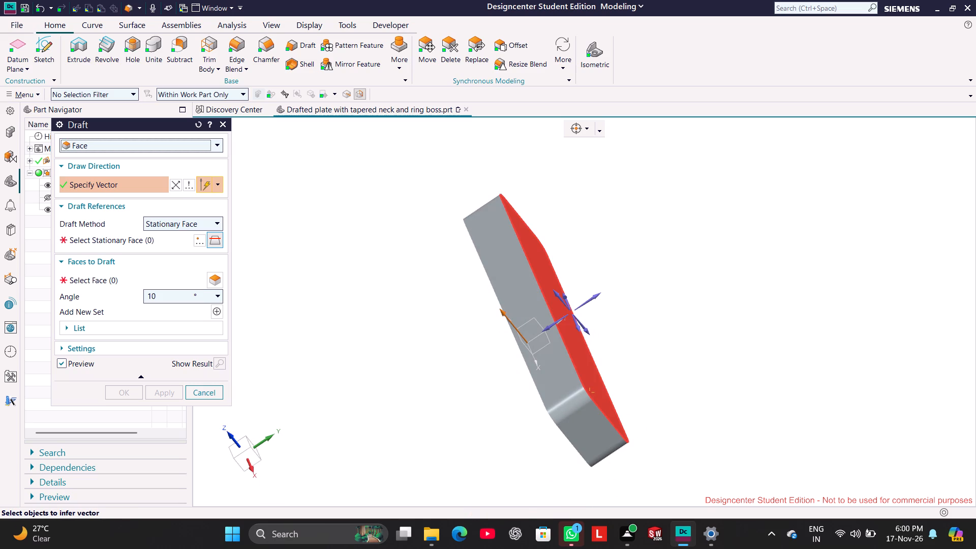
left_click(583, 367)
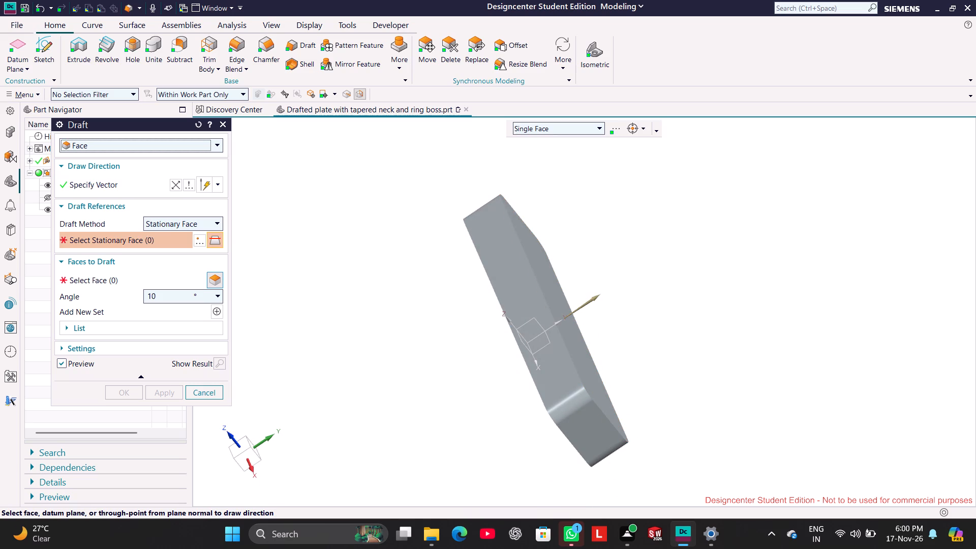
left_click(176, 181)
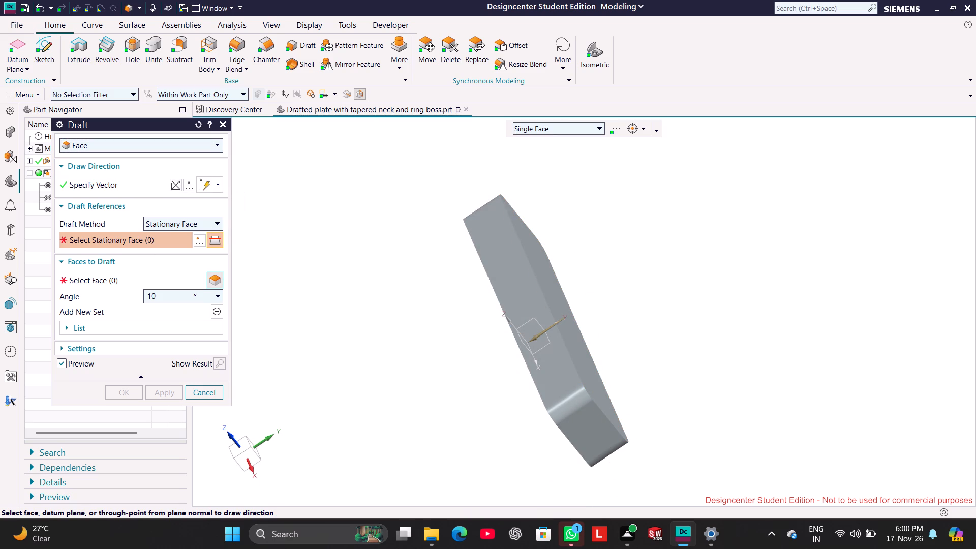
left_click(196, 216)
left_click(202, 222)
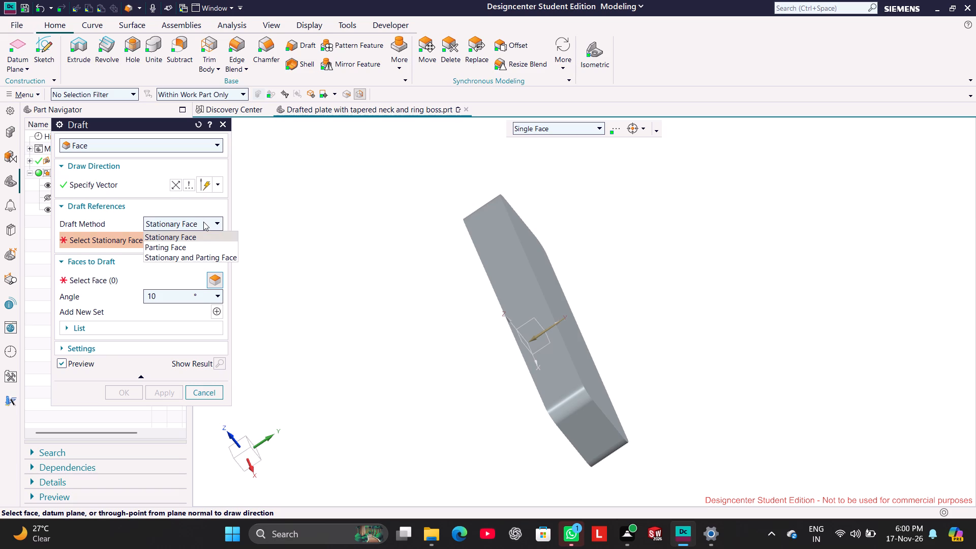
left_click(203, 222)
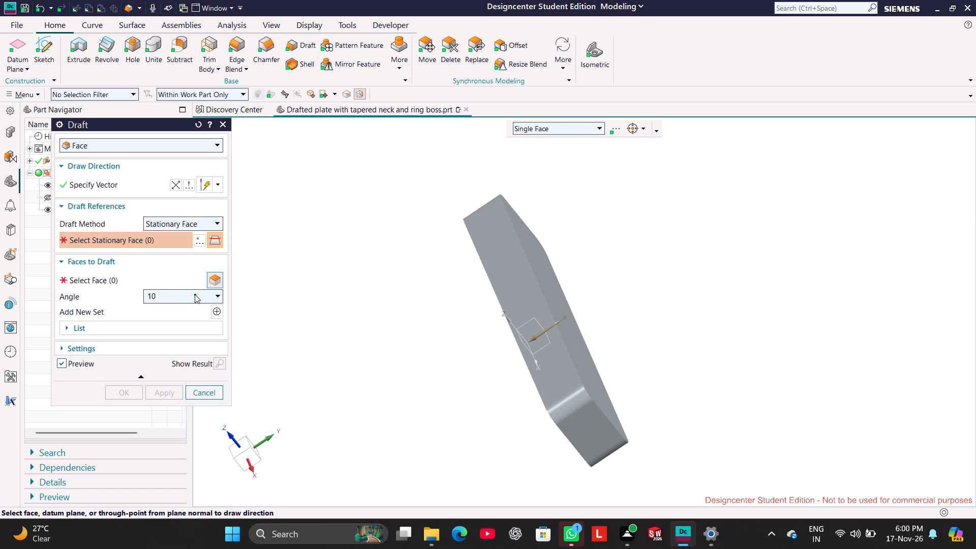
Set the draft angle to 3° and select the tangent side faces around the plate as the faces to draft.
left_click(195, 294)
double_click(168, 301)
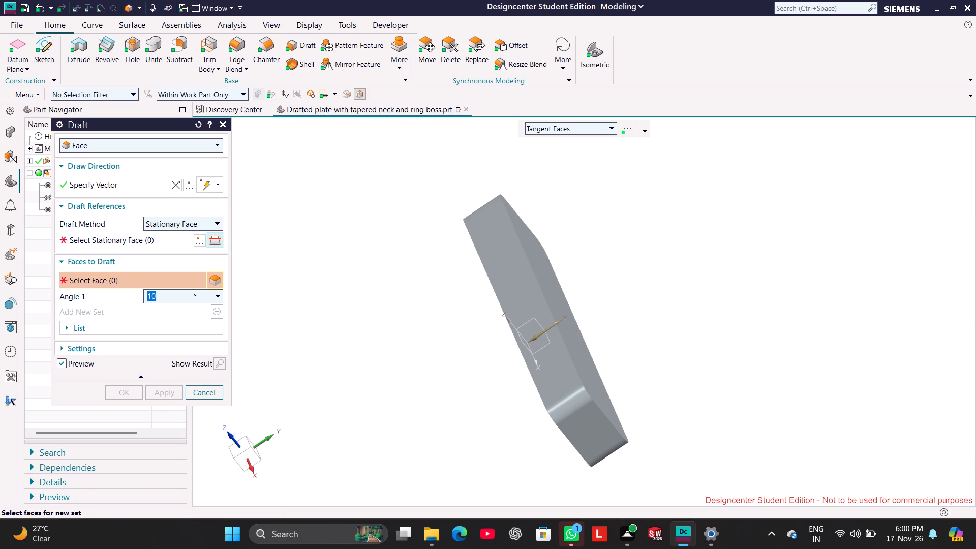
key("3")
key("Return")
middle_click_drag(489, 364, 507, 348)
left_click(514, 272)
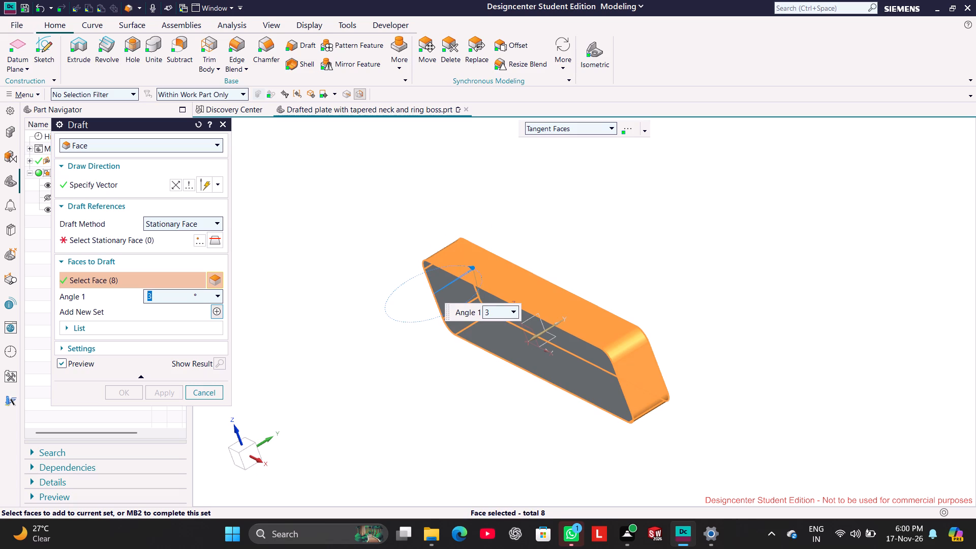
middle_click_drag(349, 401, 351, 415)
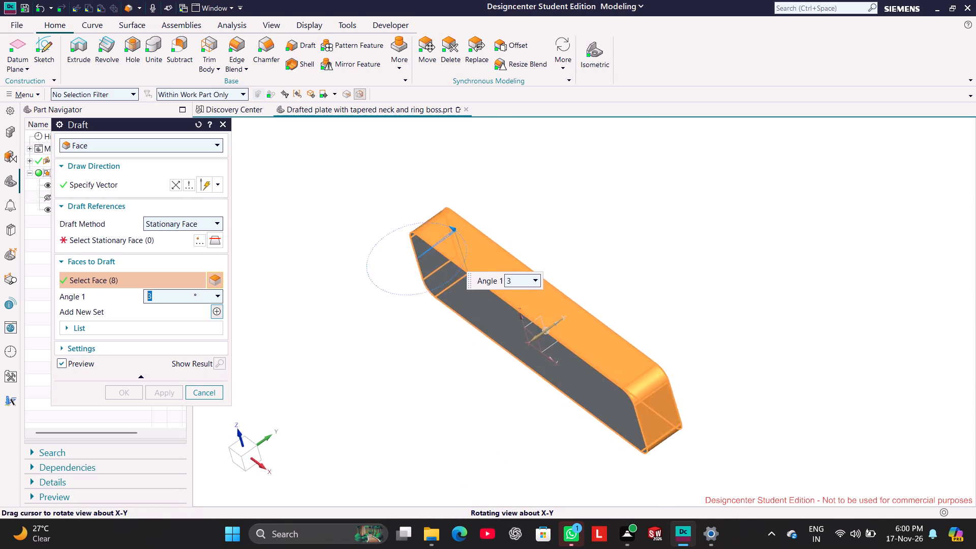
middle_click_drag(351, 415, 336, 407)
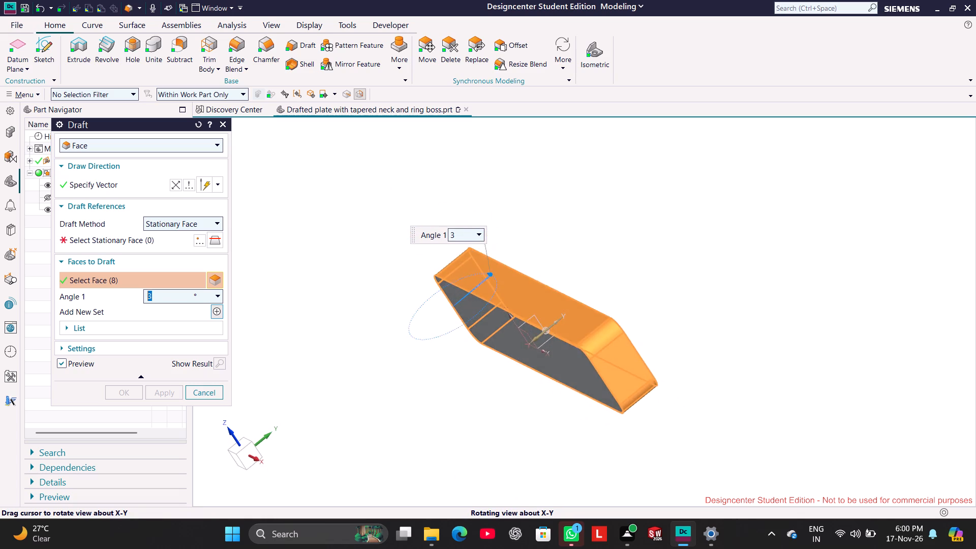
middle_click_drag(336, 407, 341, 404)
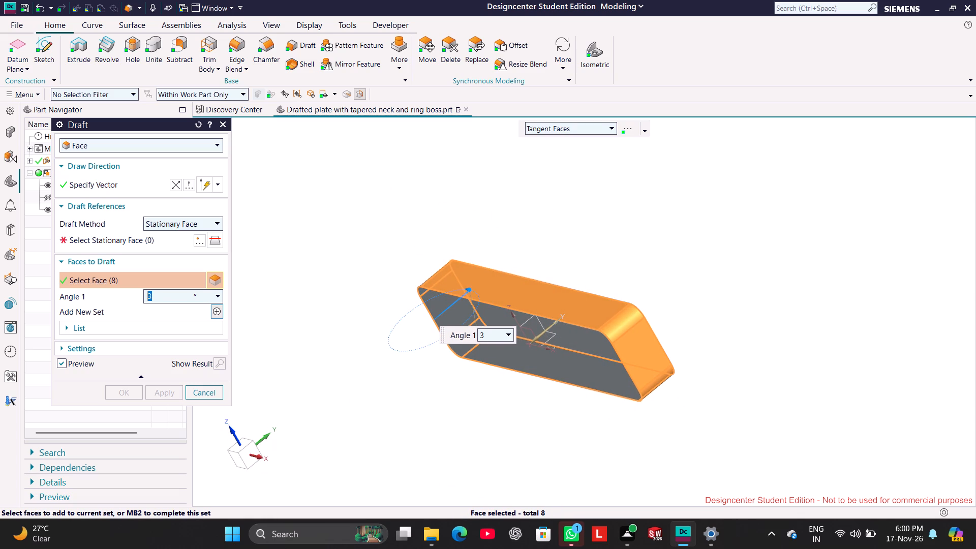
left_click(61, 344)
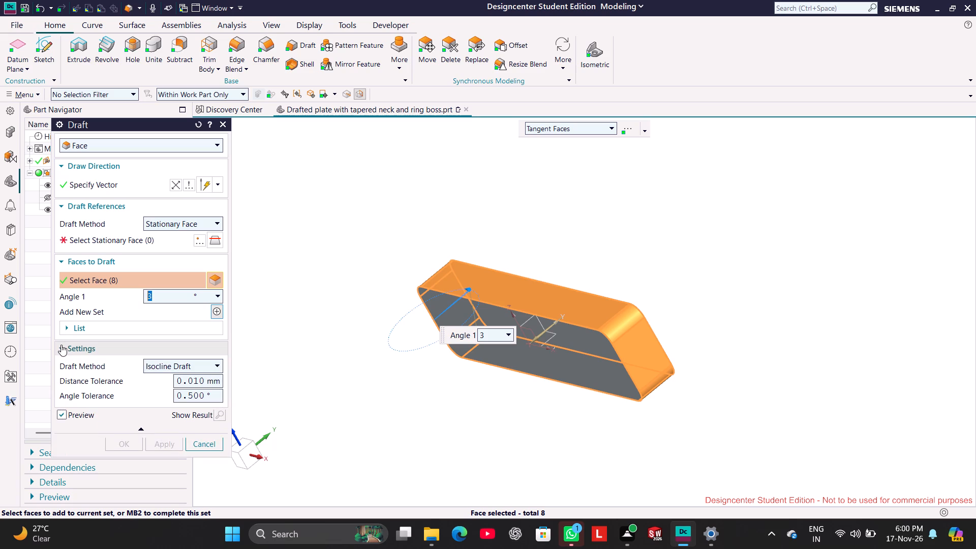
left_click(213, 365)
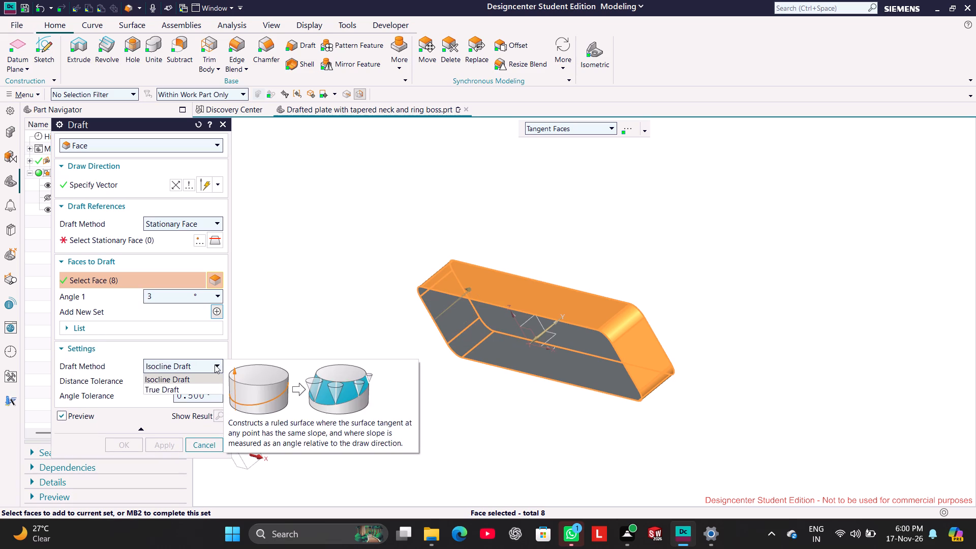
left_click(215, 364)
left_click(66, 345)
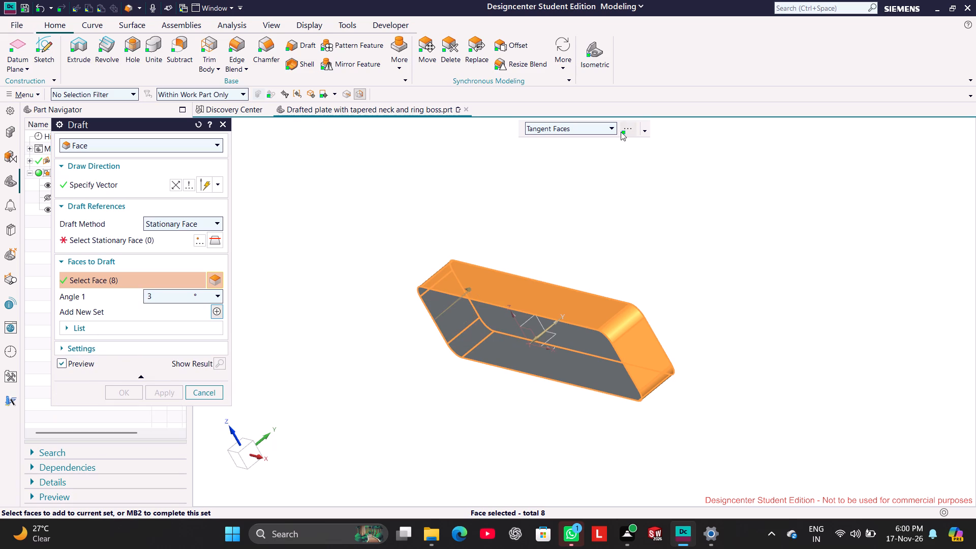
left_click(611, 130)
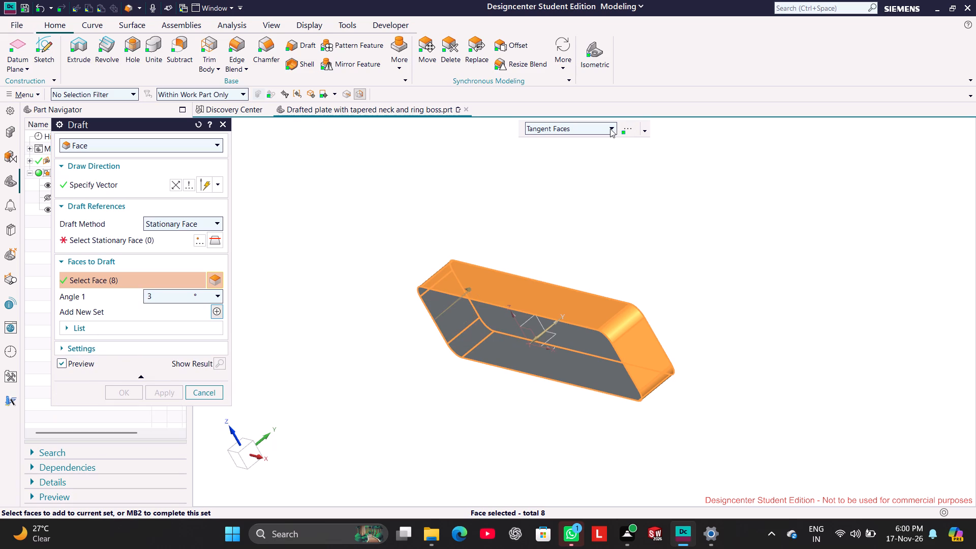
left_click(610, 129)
Select the plate's large front face as the stationary face, apply the draft, and close the Draft command.
left_click(110, 243)
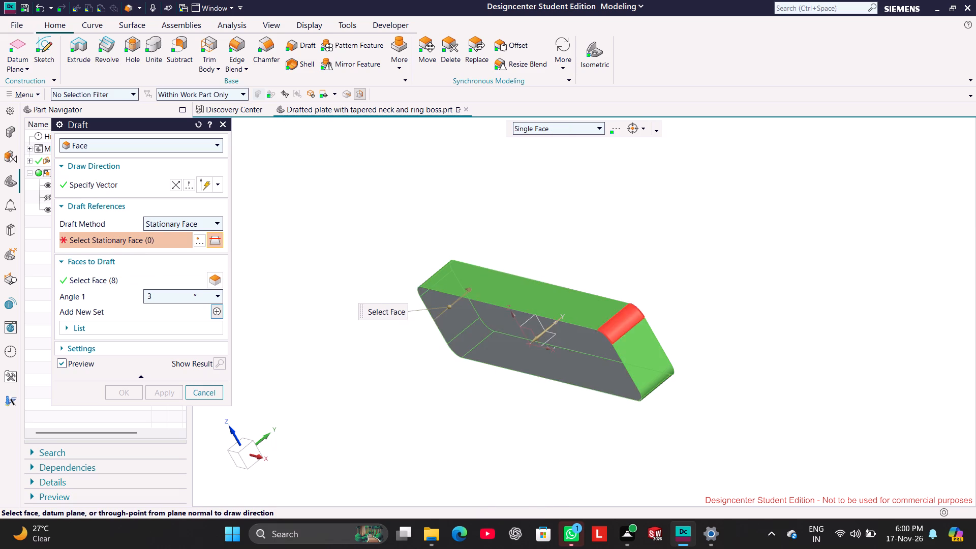
middle_click_drag(654, 259, 666, 266)
left_click(649, 318)
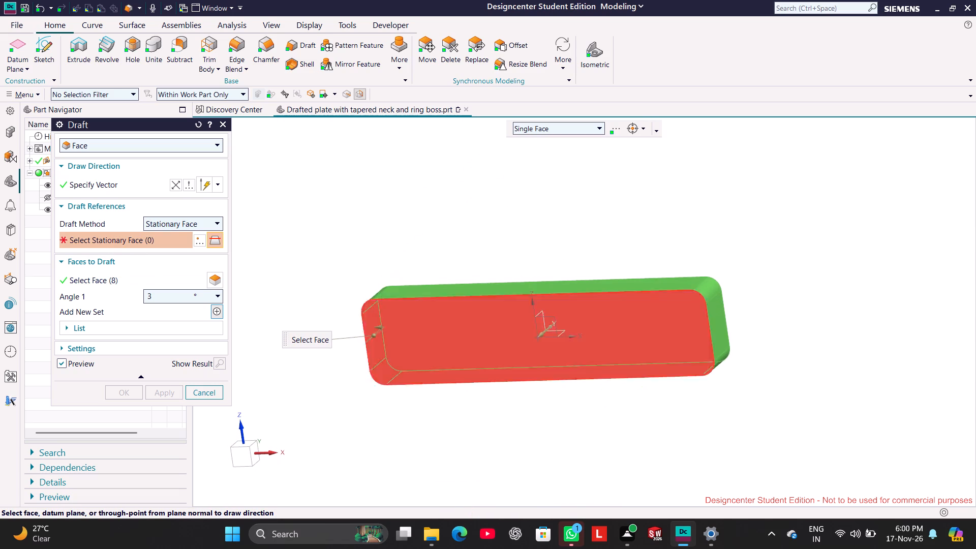
middle_click_drag(750, 246, 706, 271)
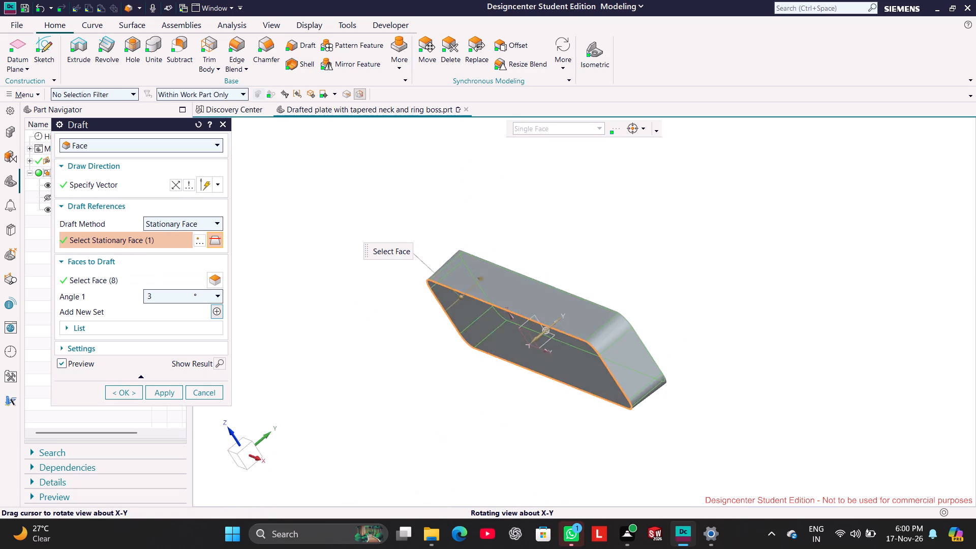
middle_click_drag(706, 271, 705, 267)
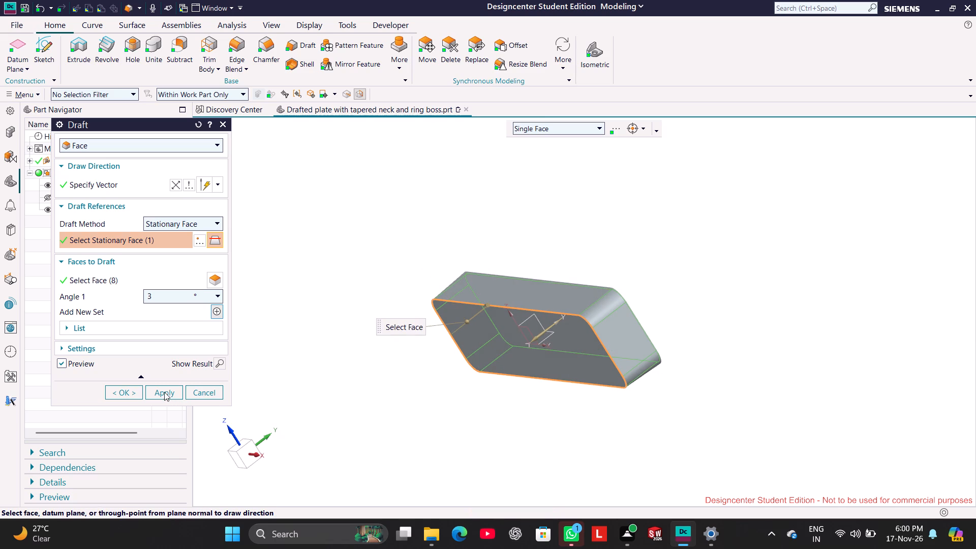
left_click(158, 389)
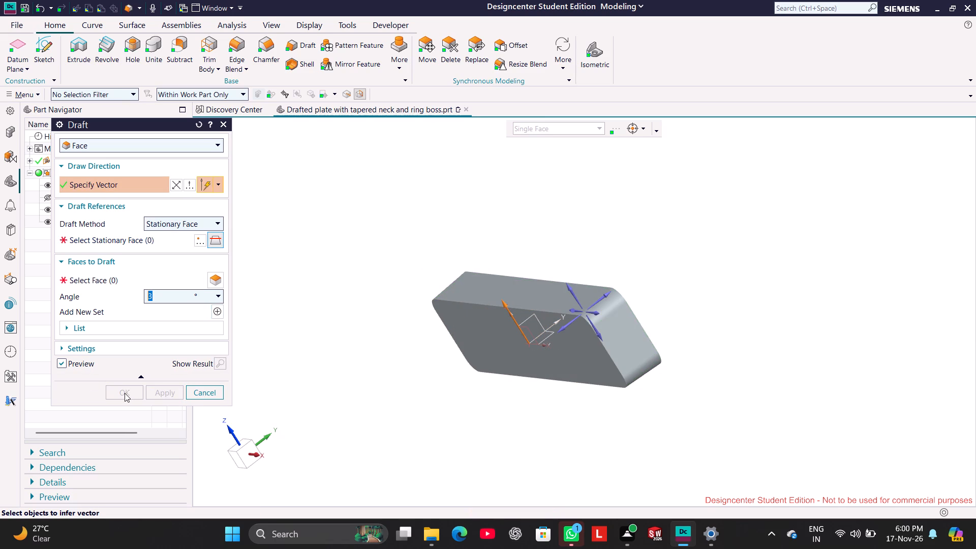
left_click(206, 393)
Examine the drafted plate's tapered sides from several directions and return to the isometric view.
middle_click(436, 340)
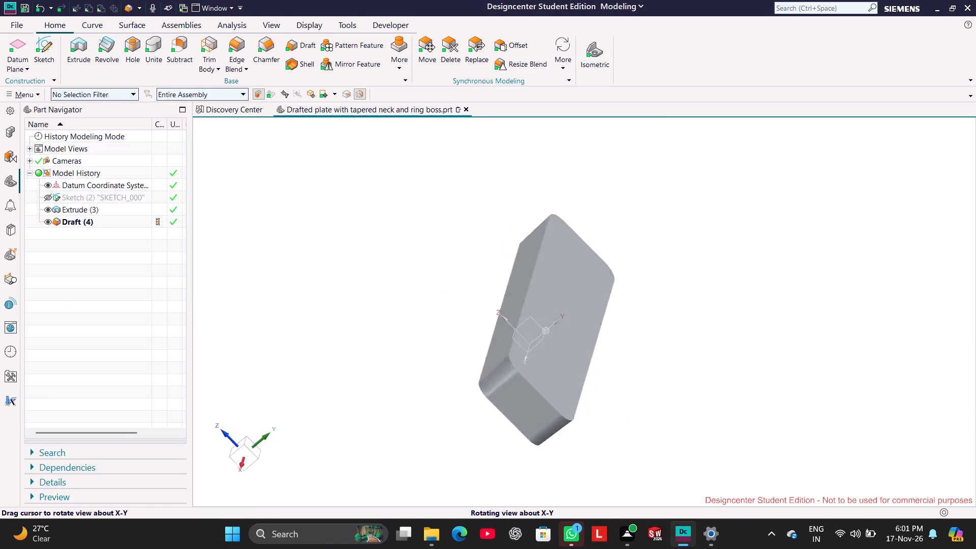
scroll(510, 338, "down", 3)
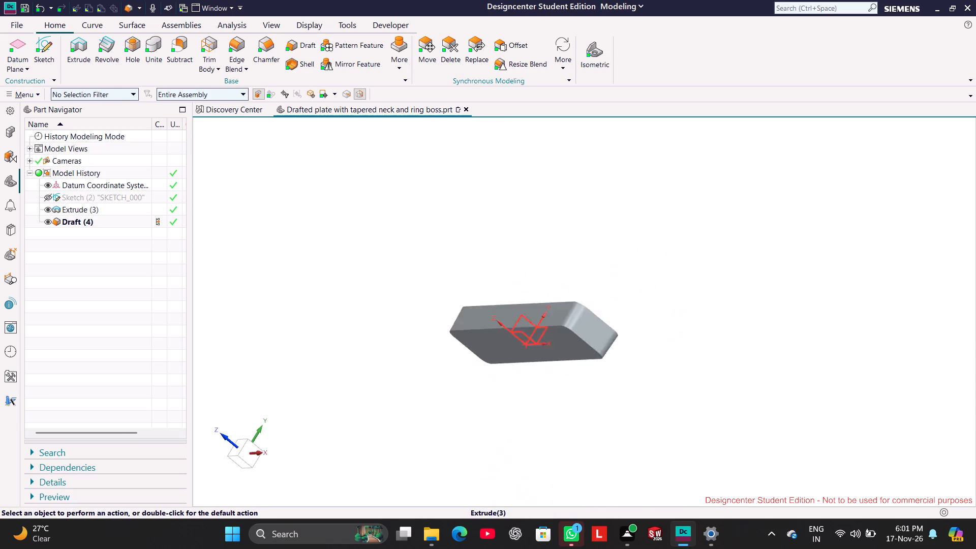
scroll(512, 338, "down", 1)
scroll(601, 329, "down", 1)
scroll(591, 331, "up", 7)
scroll(516, 311, "up", 2)
middle_click_drag(543, 256, 538, 271)
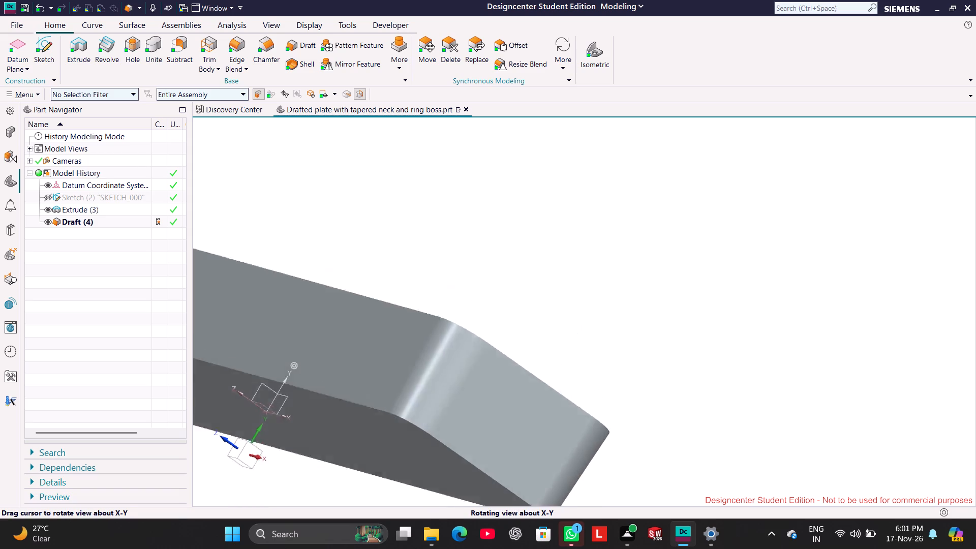
middle_click_drag(538, 271, 533, 283)
scroll(525, 291, "up", 5)
scroll(491, 314, "down", 7)
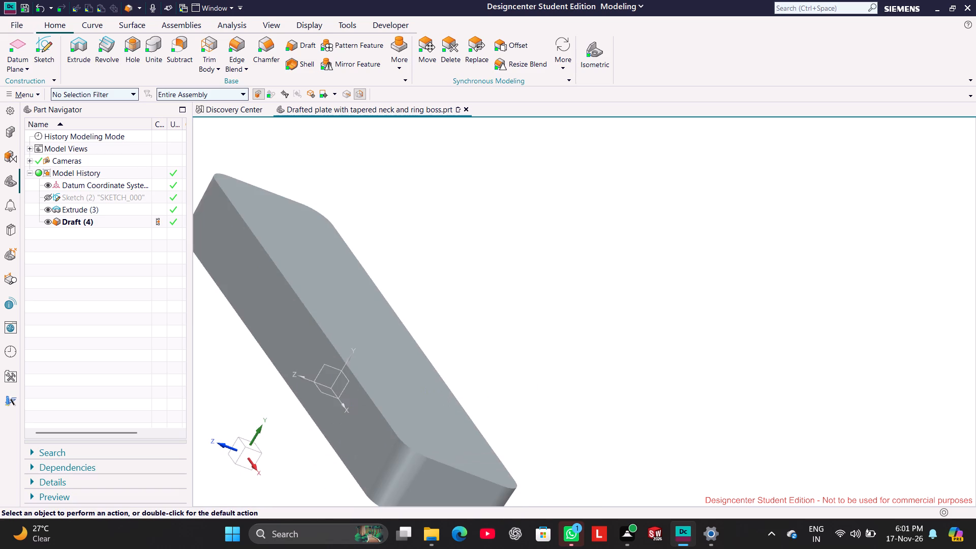
scroll(465, 340, "down", 2)
middle_click_drag(342, 400, 382, 349)
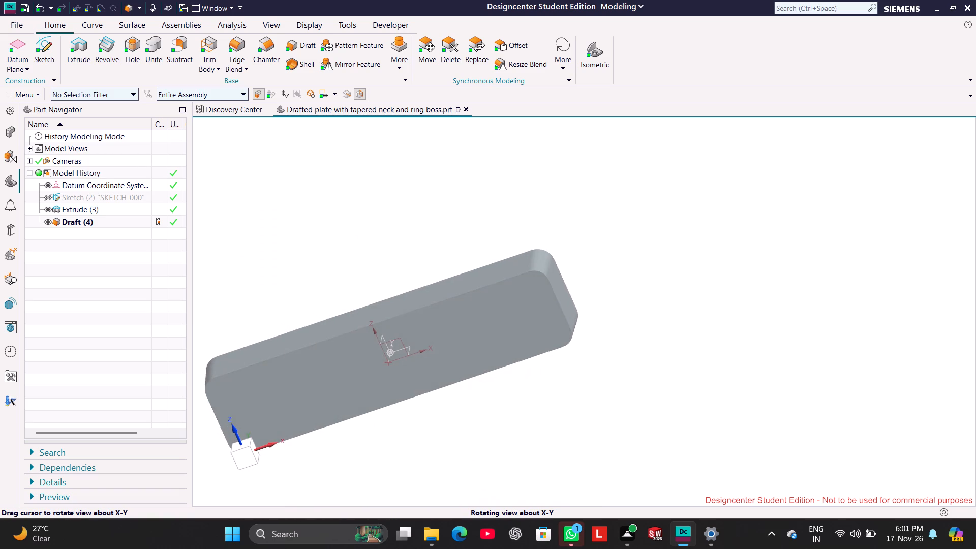
middle_click_drag(382, 349, 388, 333)
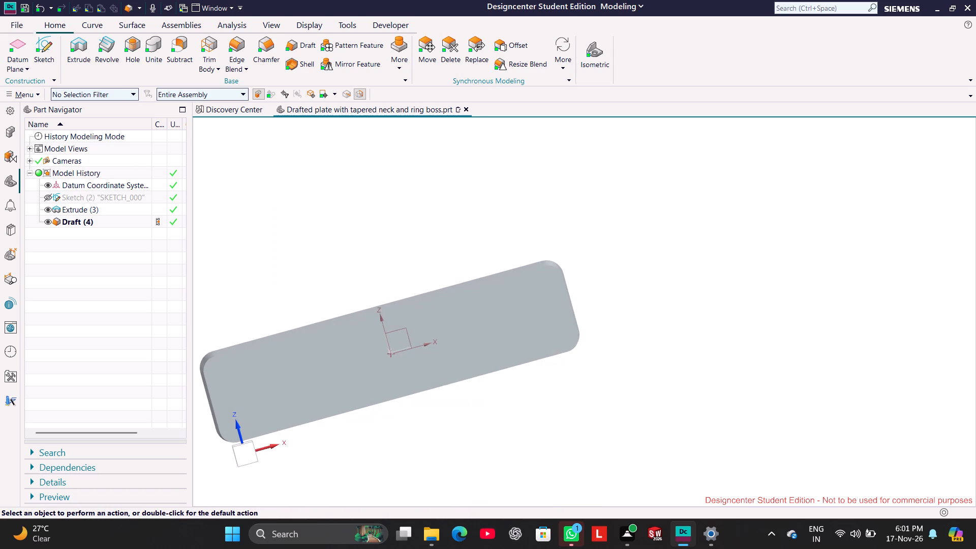
left_click(245, 455)
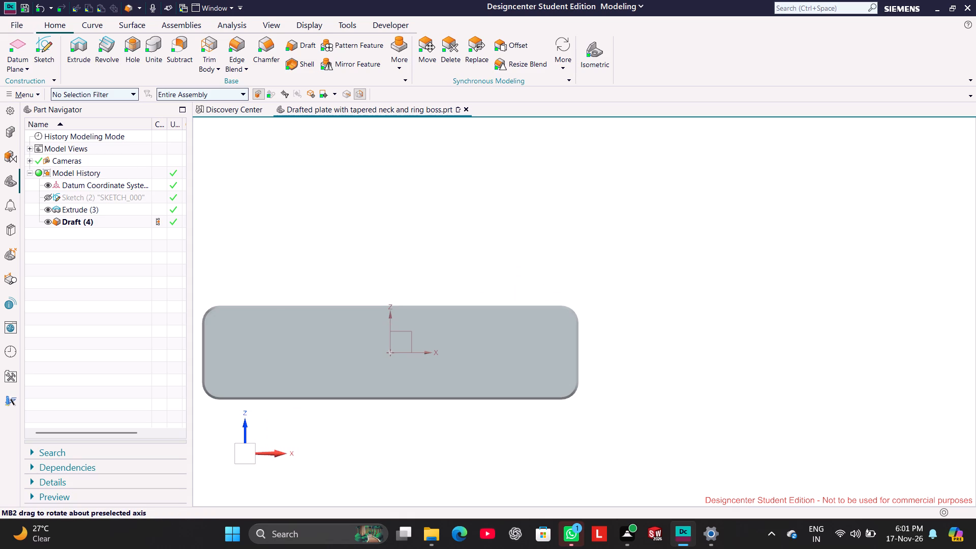
middle_click_drag(294, 431, 286, 497)
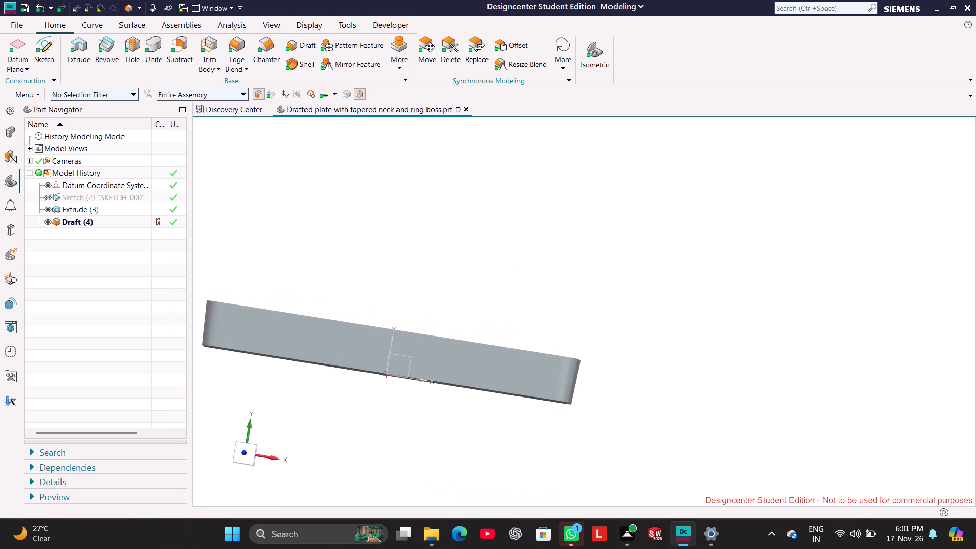
left_click(252, 454)
middle_click_drag(294, 431, 294, 448)
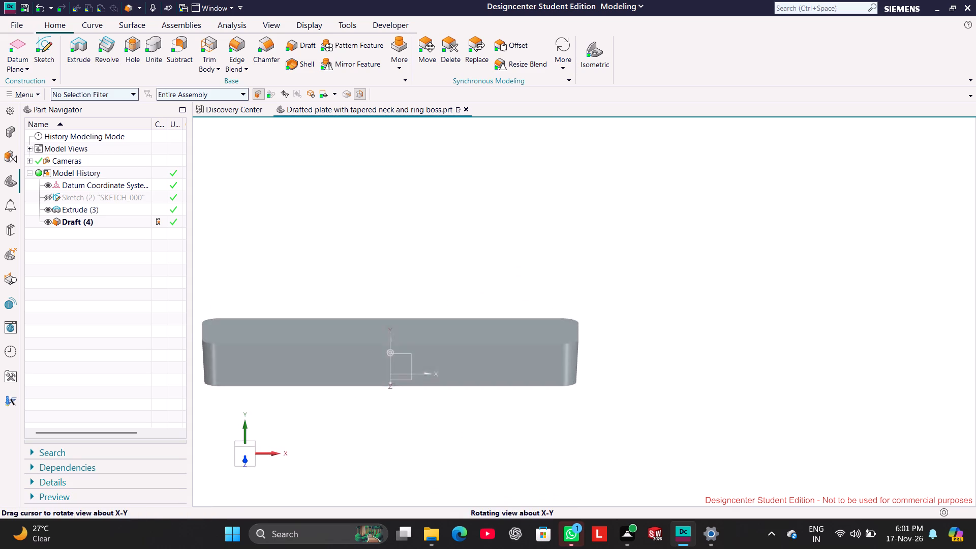
middle_click_drag(294, 448, 293, 465)
scroll(289, 464, "down", 1)
left_click(254, 450)
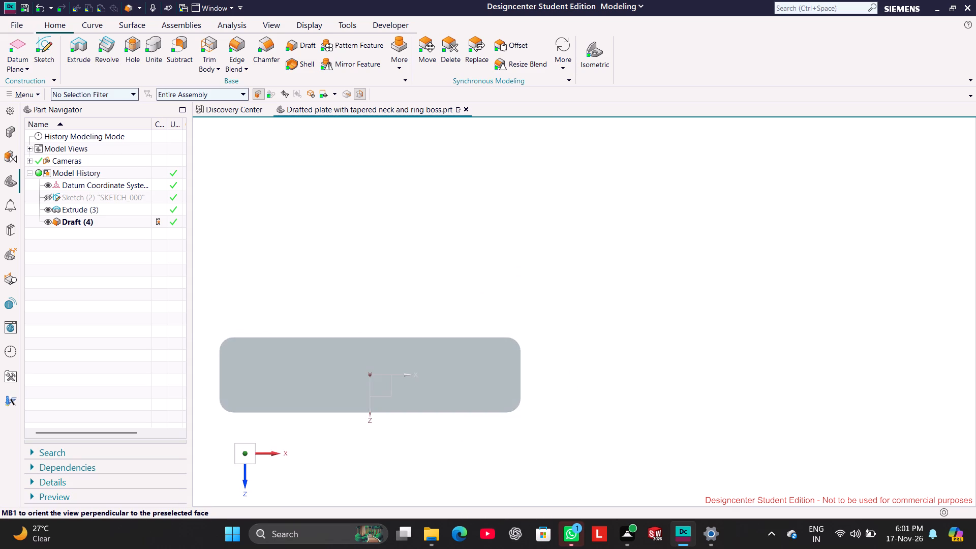
middle_click_drag(353, 448, 350, 482)
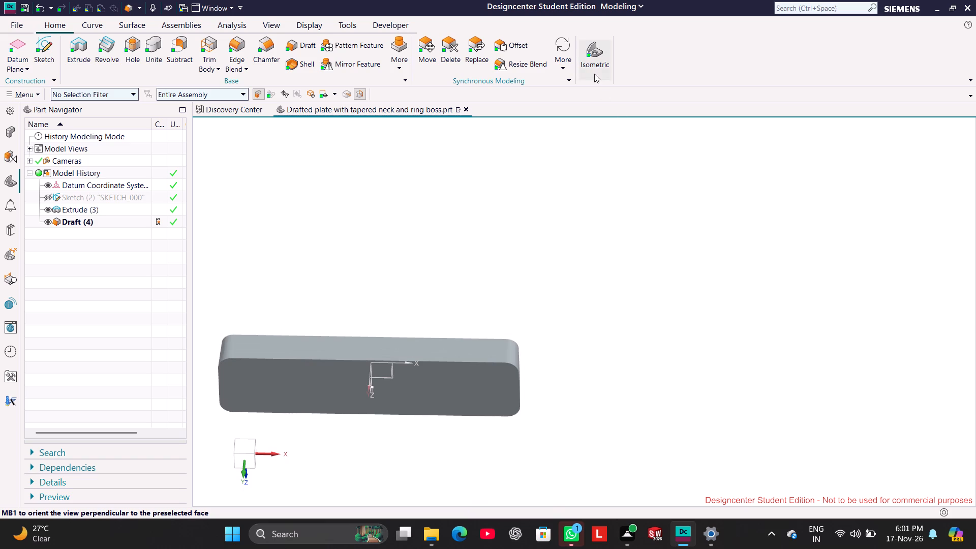
left_click(592, 63)
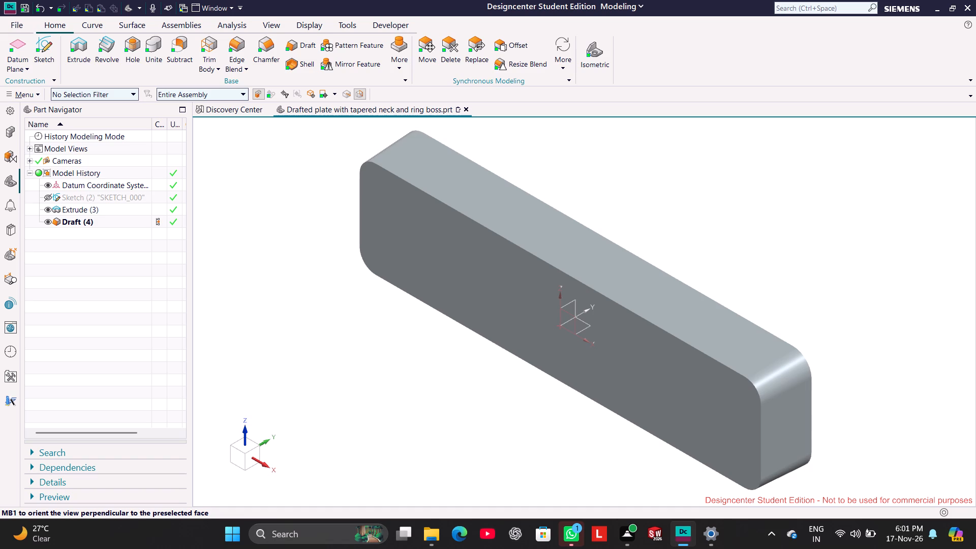
Start a new sketch on the Top principal plane.
left_click(42, 47)
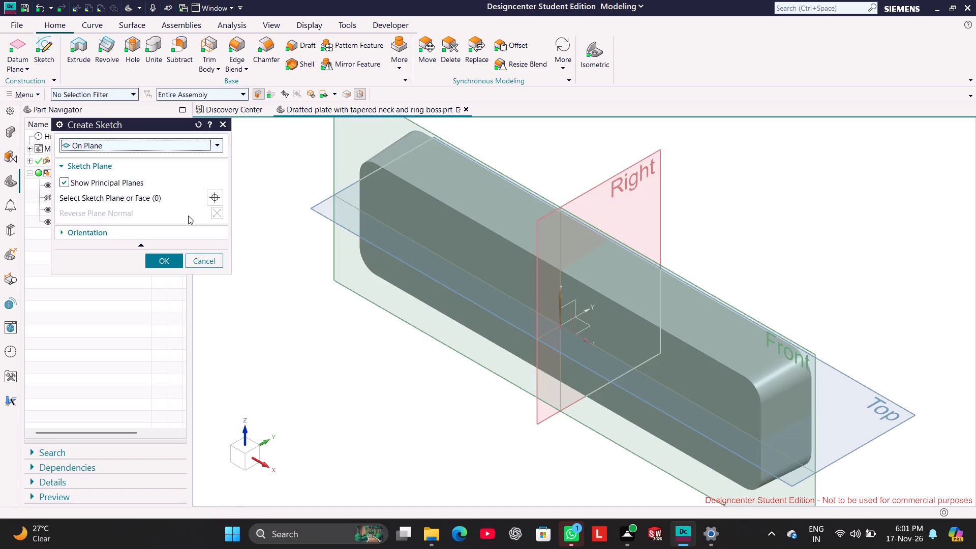
scroll(496, 291, "up", 2)
scroll(496, 291, "down", 5)
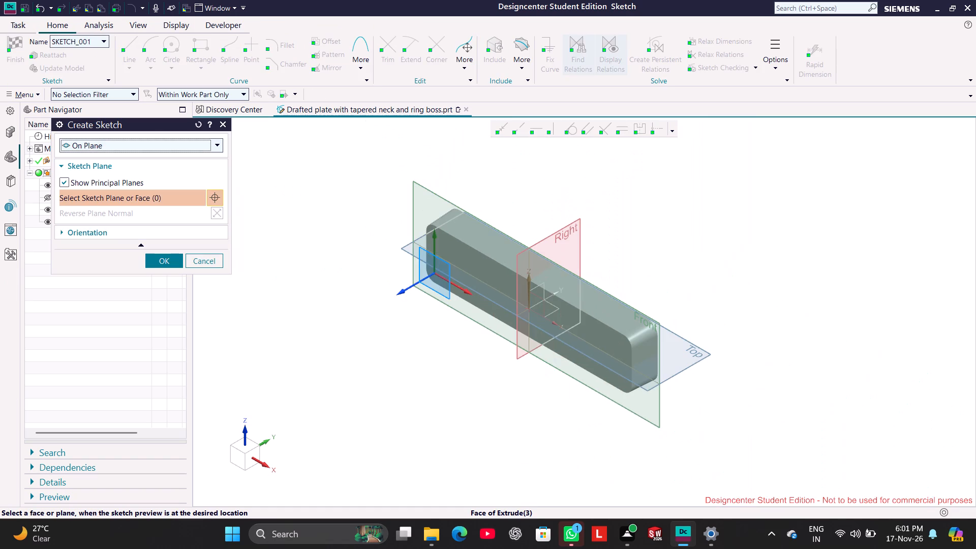
left_click(693, 352)
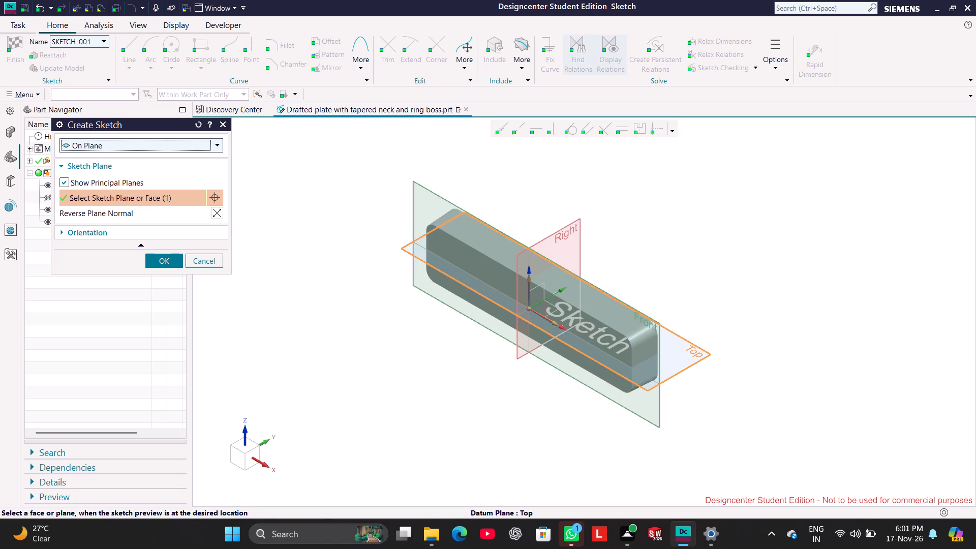
left_click(173, 263)
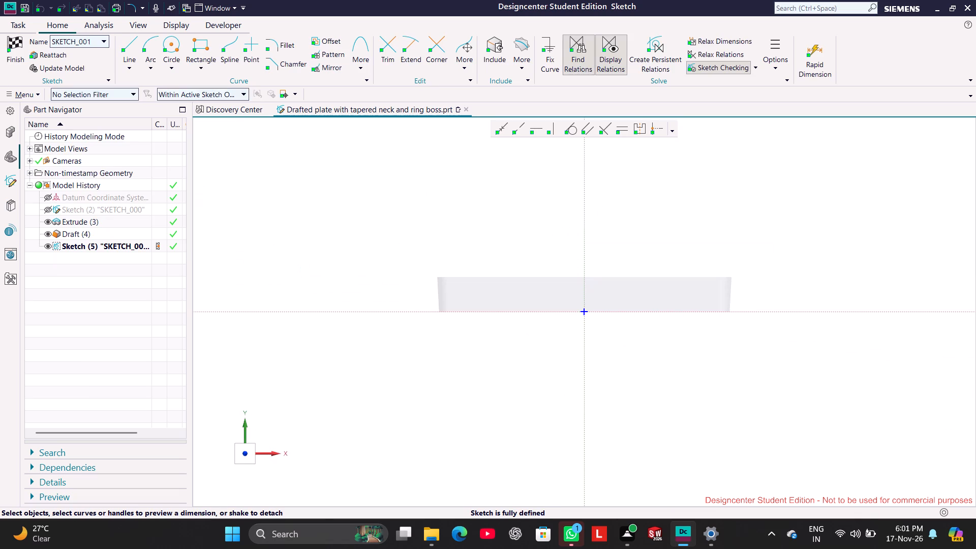
left_click(329, 221)
Sketch a horizontal line about 42 mm long above the plate, crossing the vertical sketch axis.
left_click(170, 43)
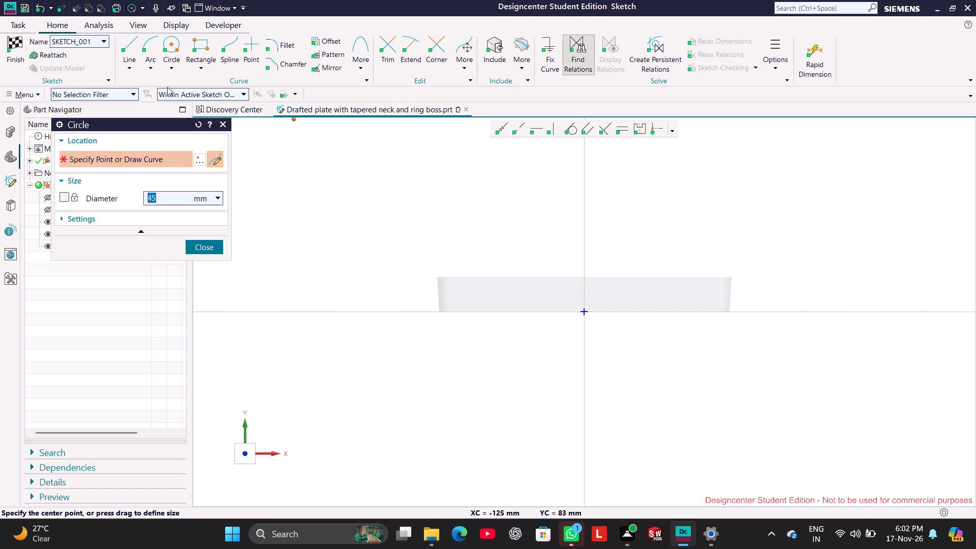
left_click(130, 50)
scroll(597, 198, "up", 1)
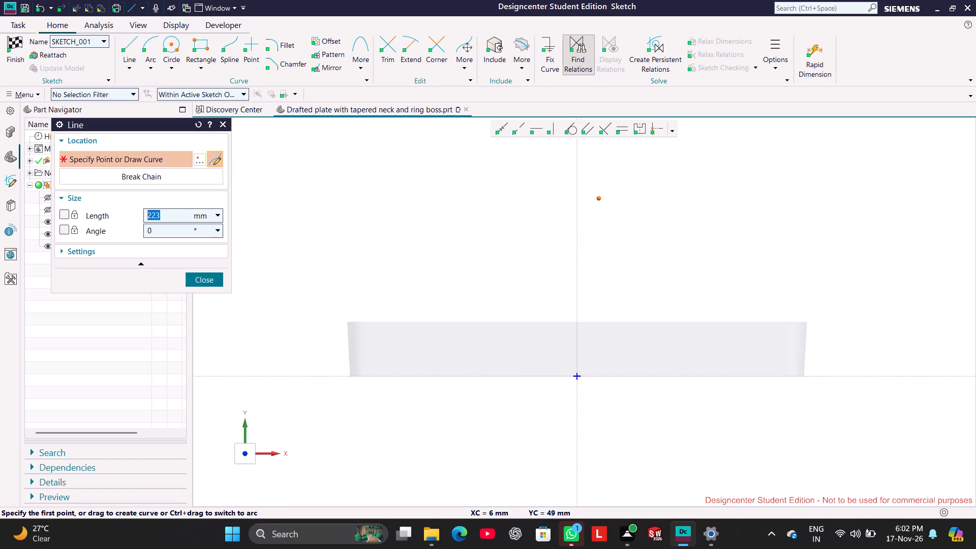
scroll(597, 197, "up", 1)
left_click(513, 186)
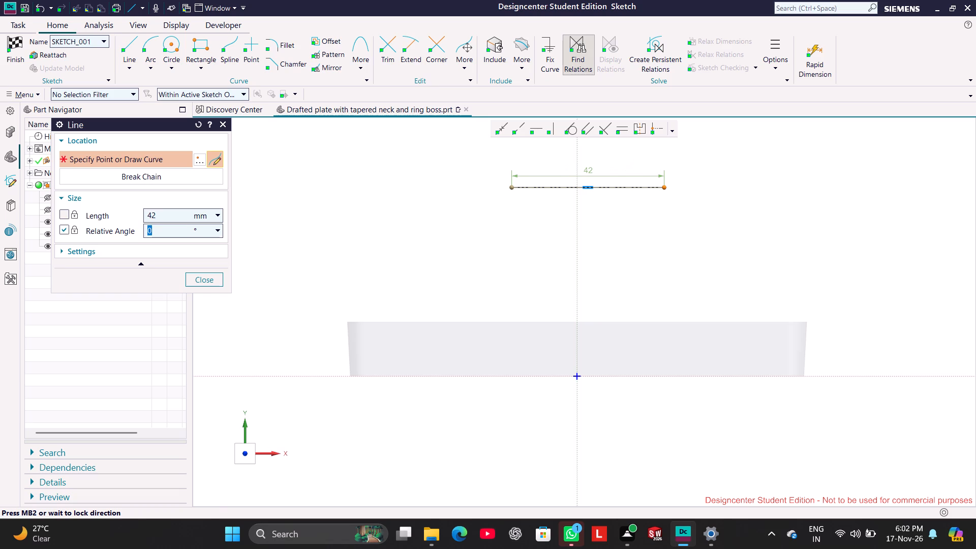
left_click(665, 180)
left_click(664, 187)
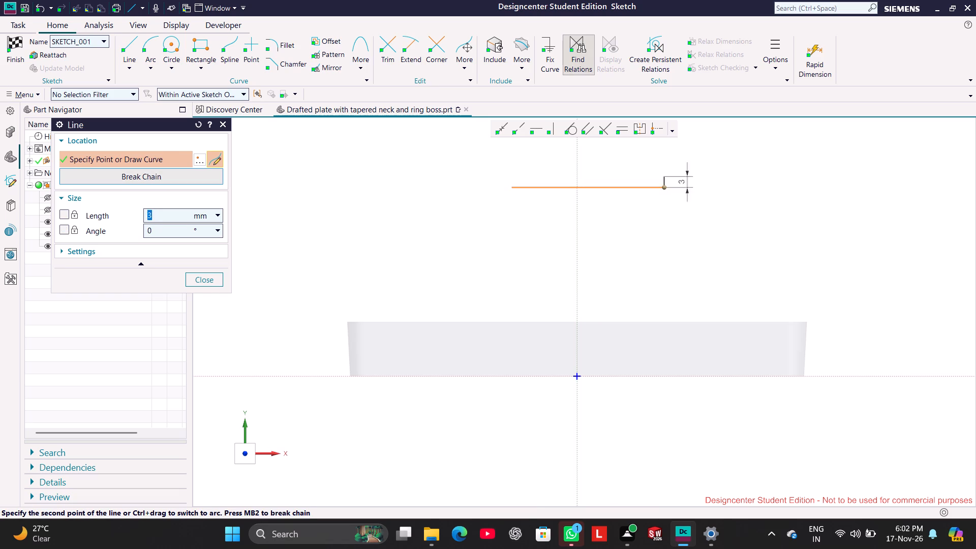
Close the profile with an upward-bulging arc of about 24 mm radius between the horizontal line's two ends.
right_click(676, 168)
left_click(700, 175)
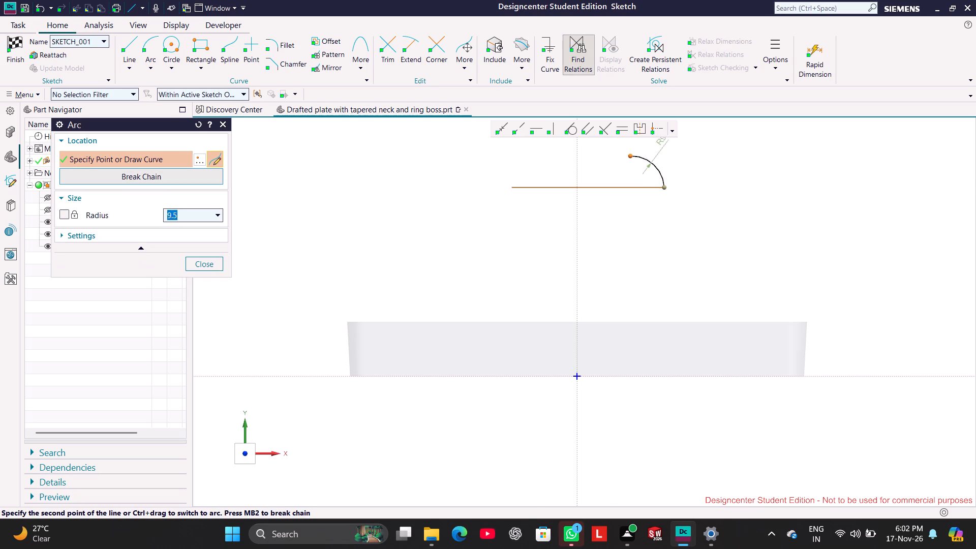
left_click(512, 185)
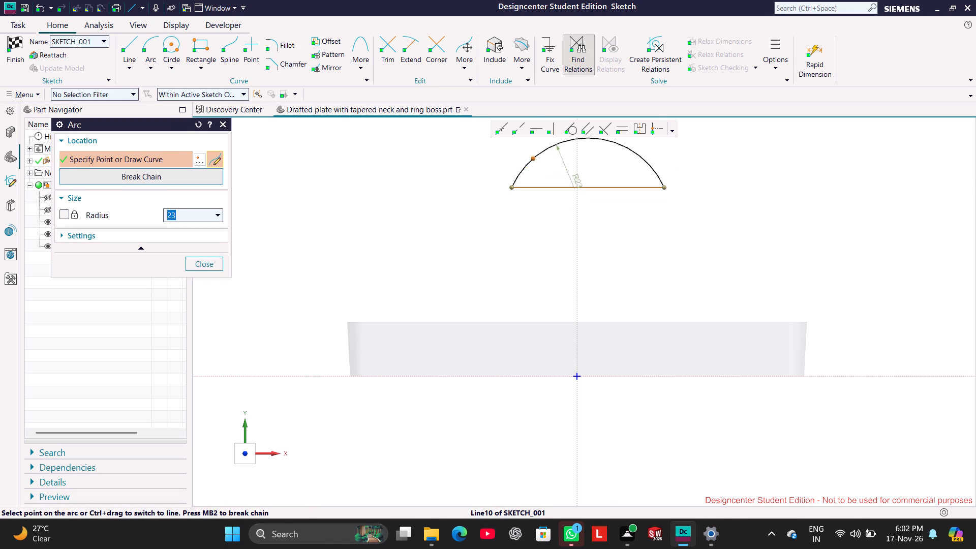
left_click(587, 142)
left_click(209, 258)
Draw a line about 52 mm long from the sketch origin to the midpoint of the horizontal line.
scroll(695, 176, "up", 1)
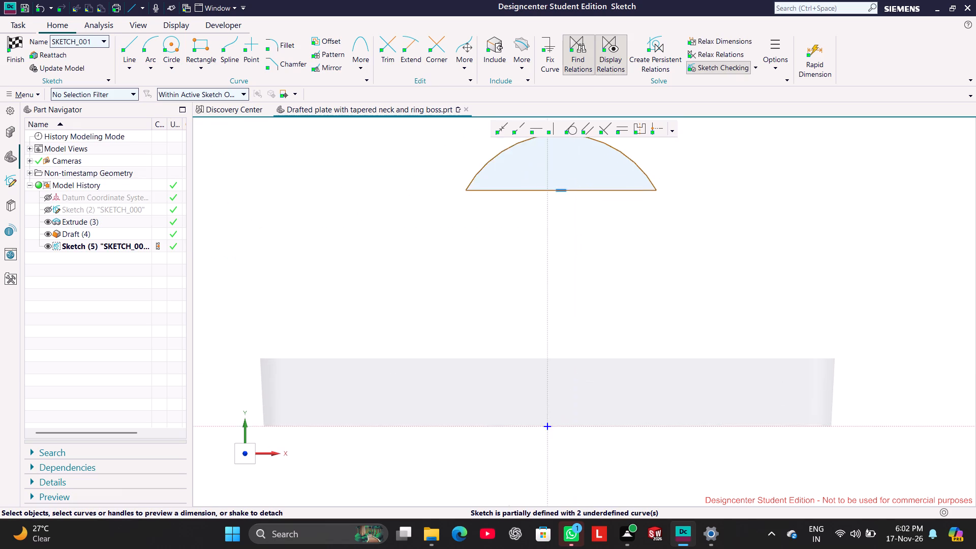
scroll(701, 176, "up", 1)
scroll(646, 176, "down", 3)
scroll(637, 145, "up", 2)
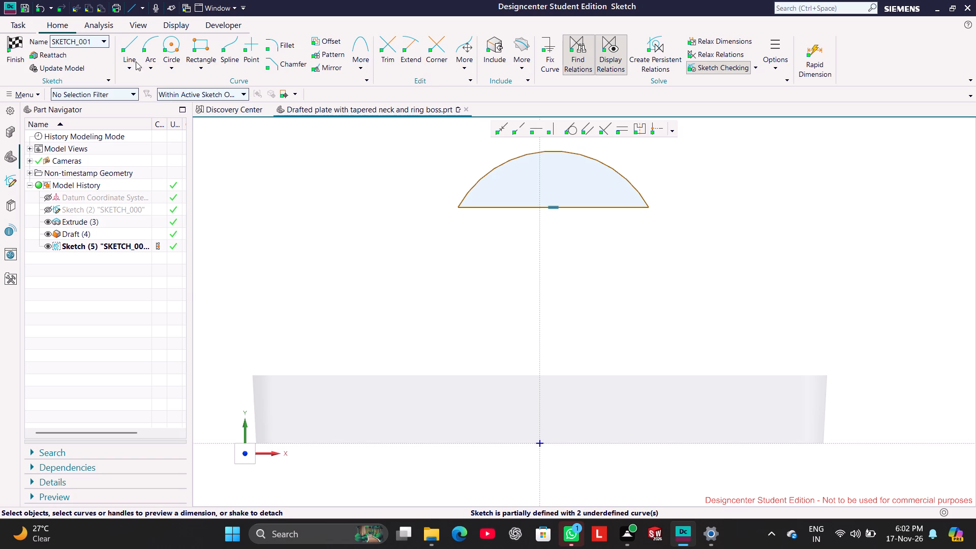
left_click(120, 48)
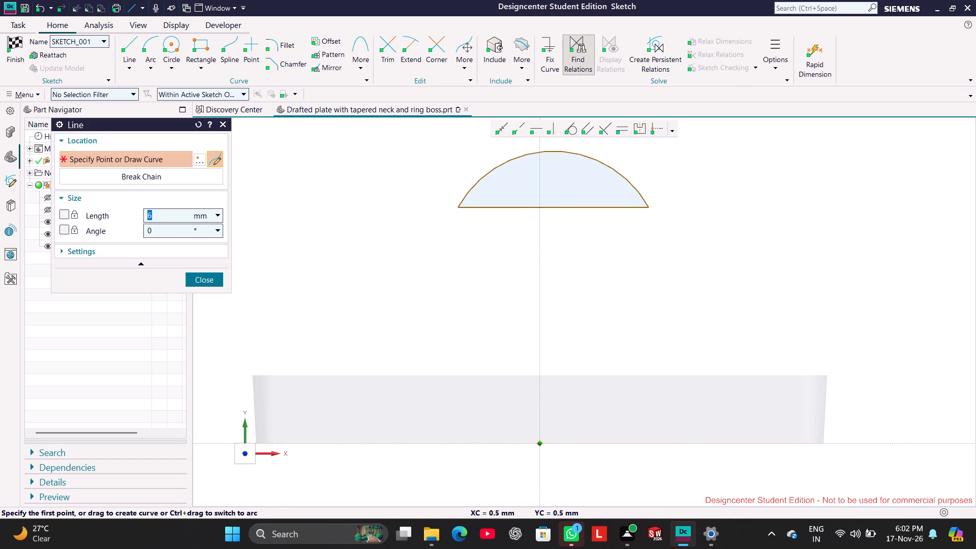
left_click(542, 441)
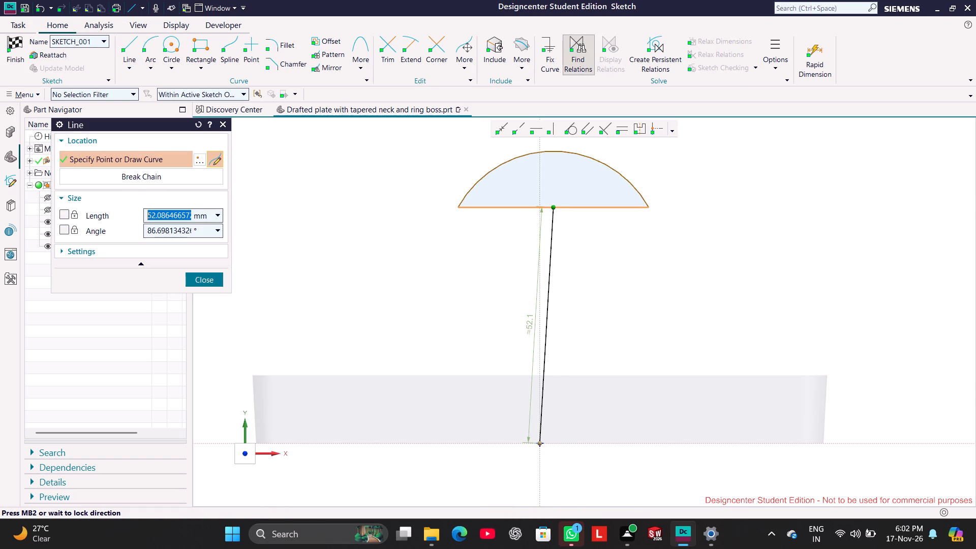
left_click(554, 207)
left_click(207, 282)
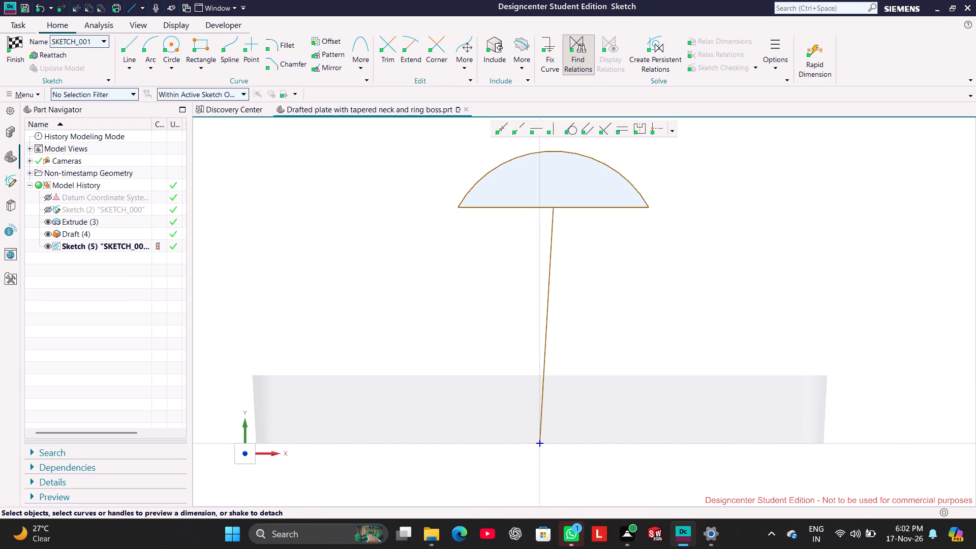
Convert the line from the origin to a reference line and make it vertical.
left_click(551, 265)
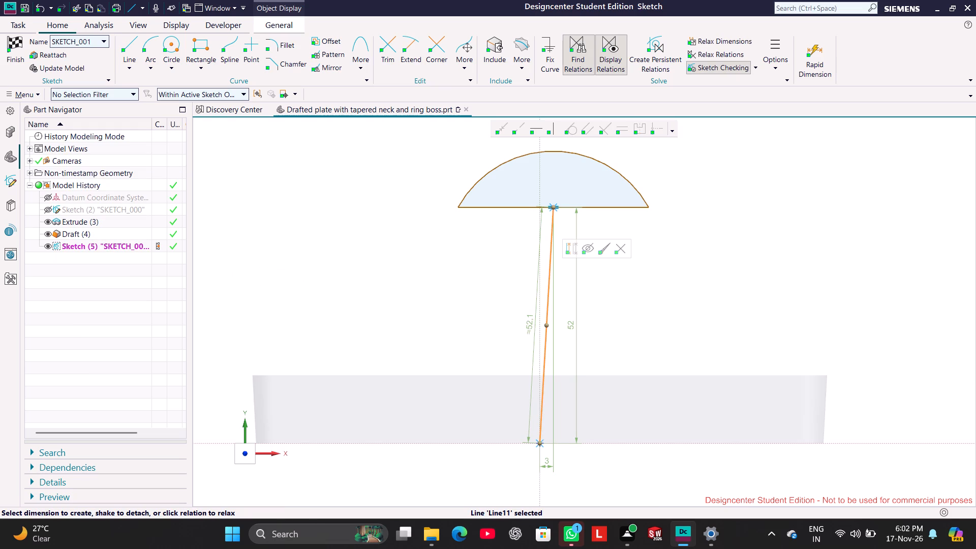
left_click(359, 215)
right_click(550, 262)
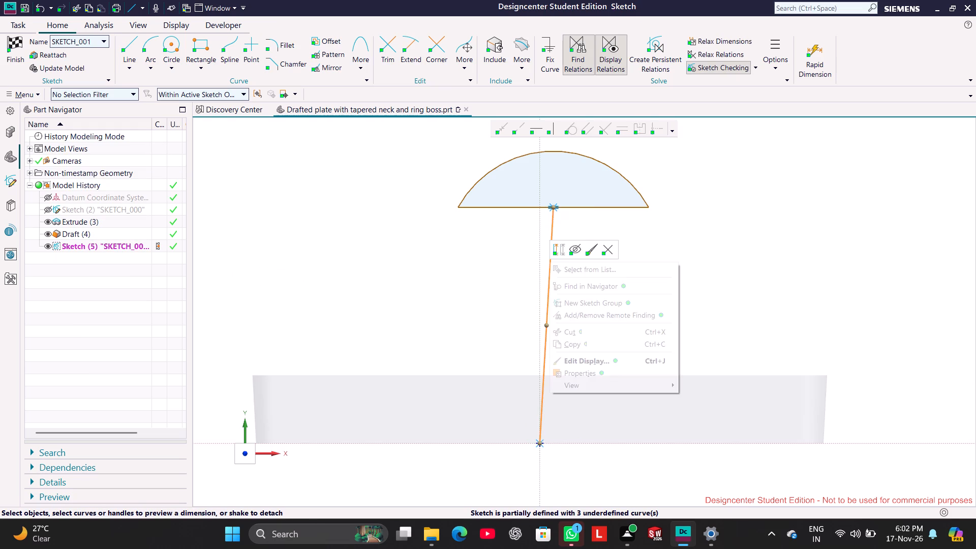
left_click(563, 250)
left_click(463, 255)
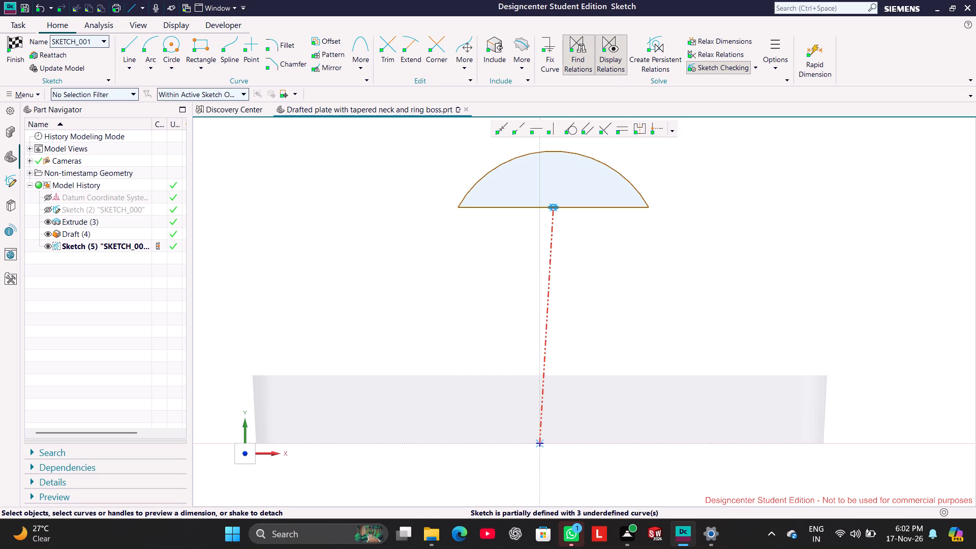
left_click(551, 264)
left_click(554, 126)
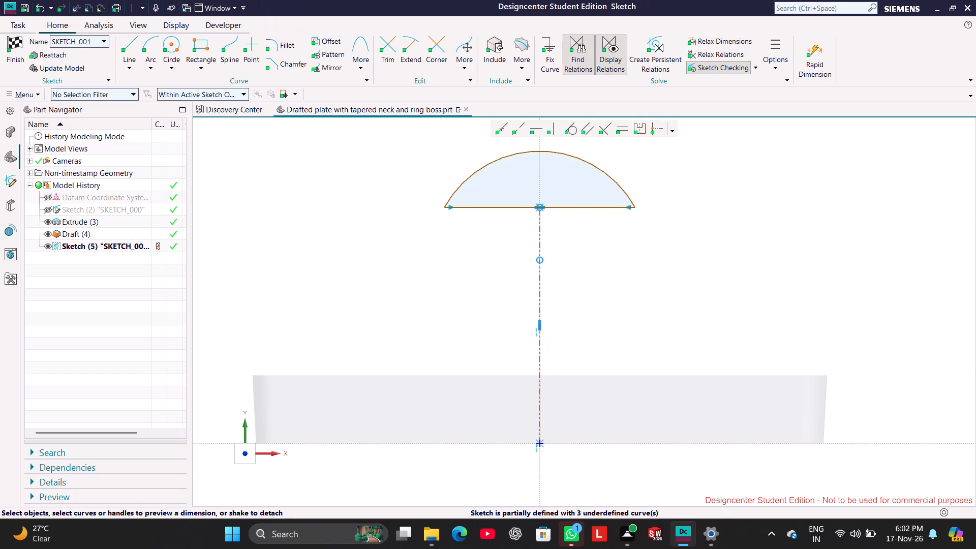
left_click(478, 287)
Dimension the arc's radius as 22.5 mm and scale the entire sketch with it.
left_click(606, 174)
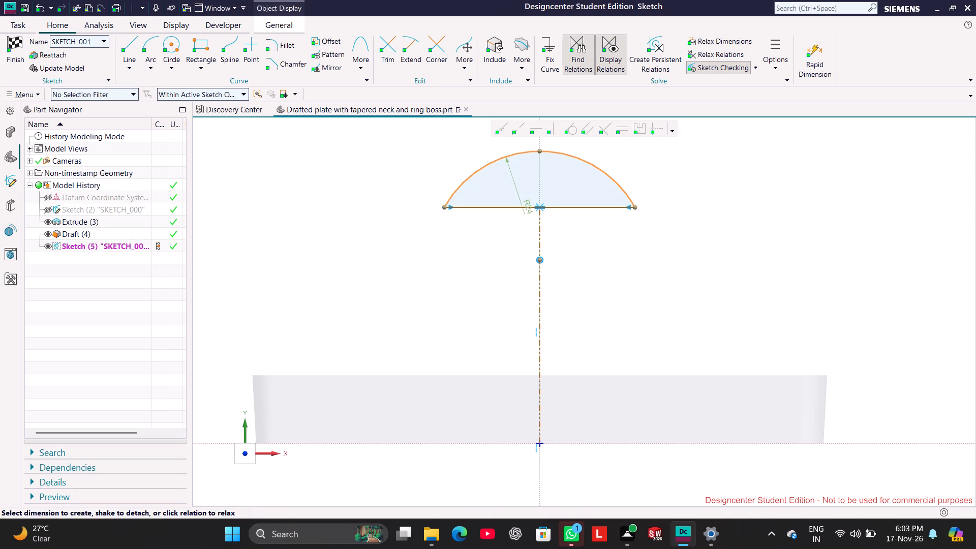
left_click(518, 187)
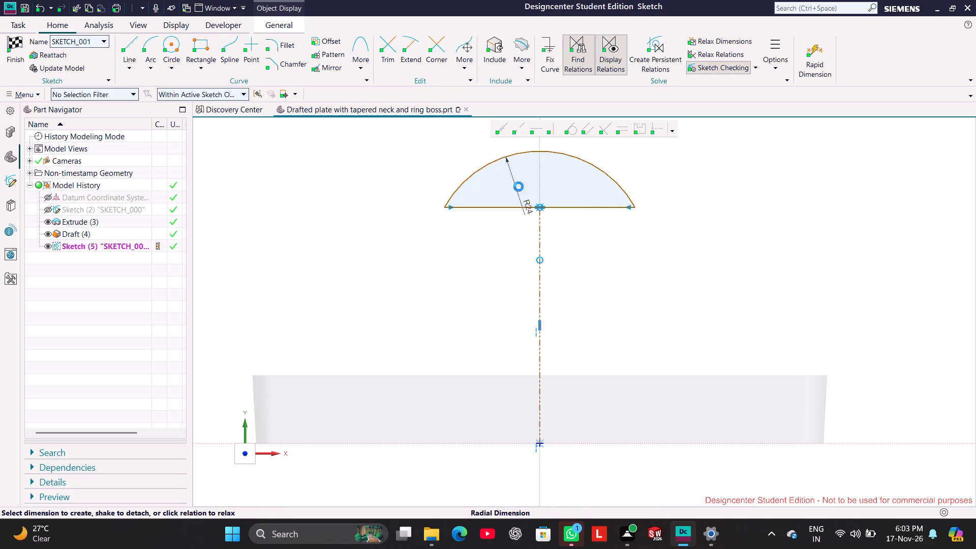
type("22.5")
key("Return")
left_click(419, 274)
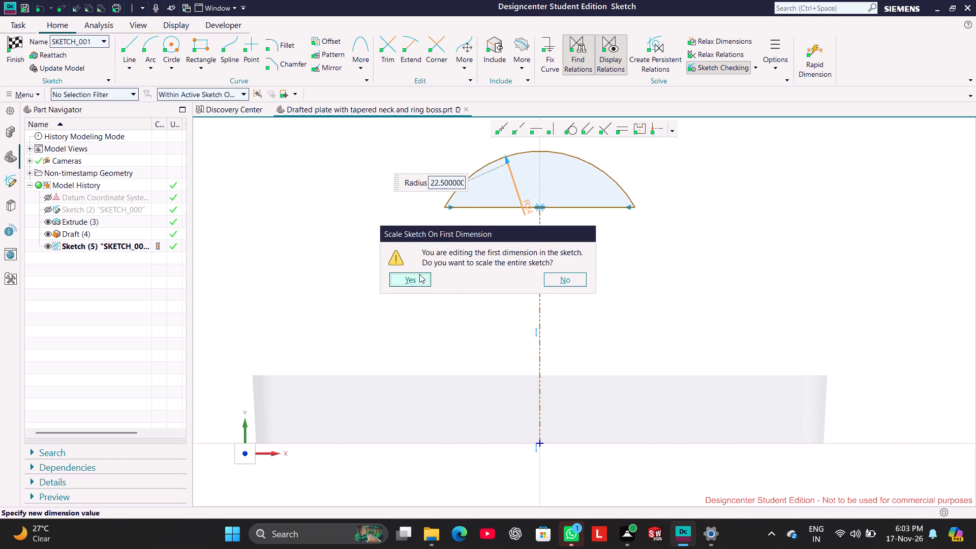
left_click(370, 264)
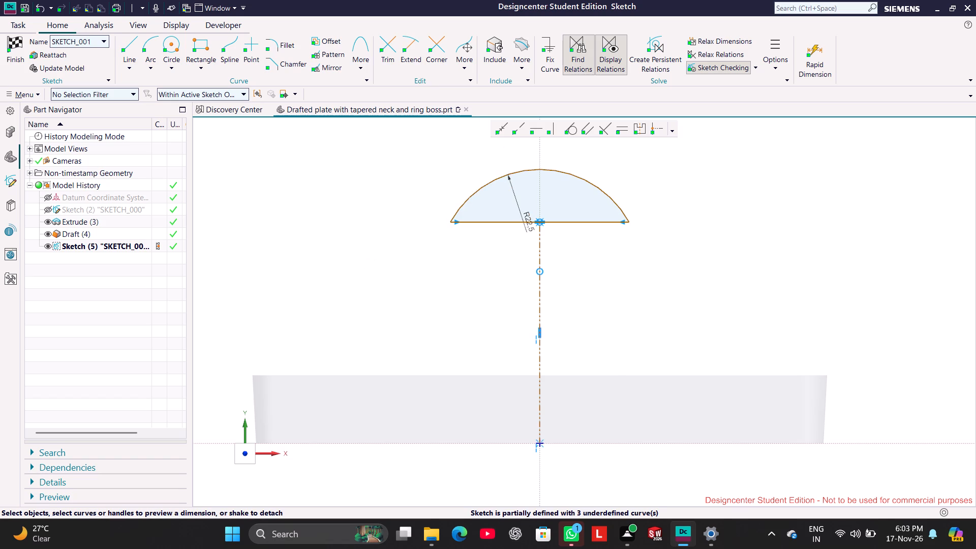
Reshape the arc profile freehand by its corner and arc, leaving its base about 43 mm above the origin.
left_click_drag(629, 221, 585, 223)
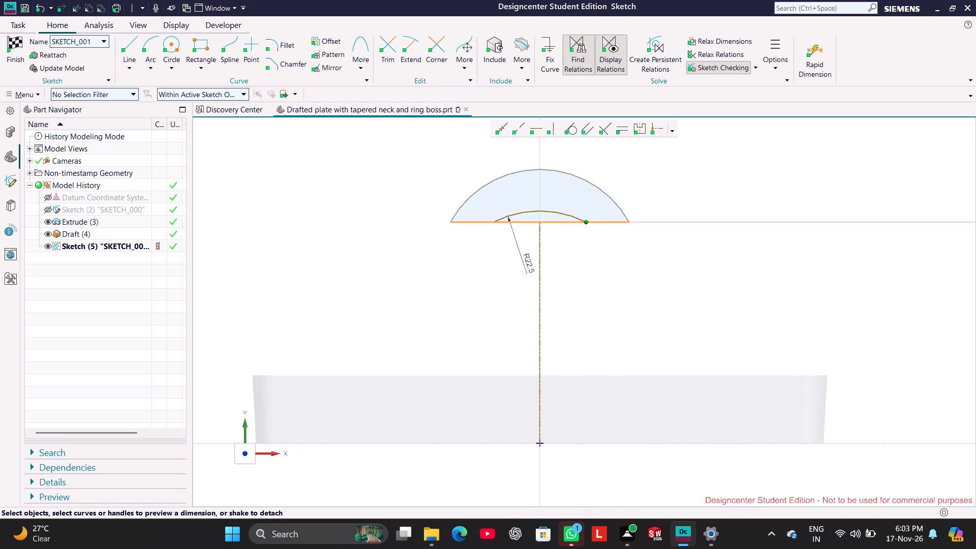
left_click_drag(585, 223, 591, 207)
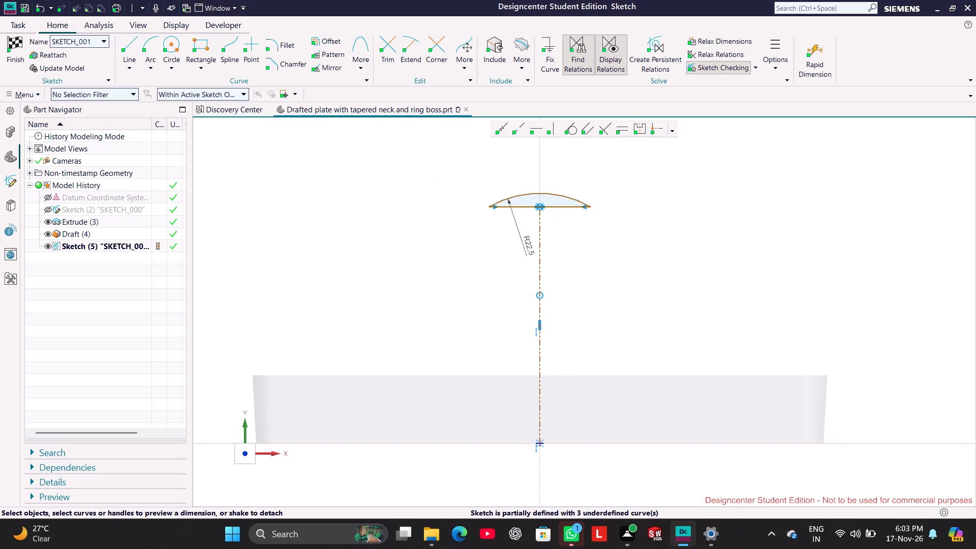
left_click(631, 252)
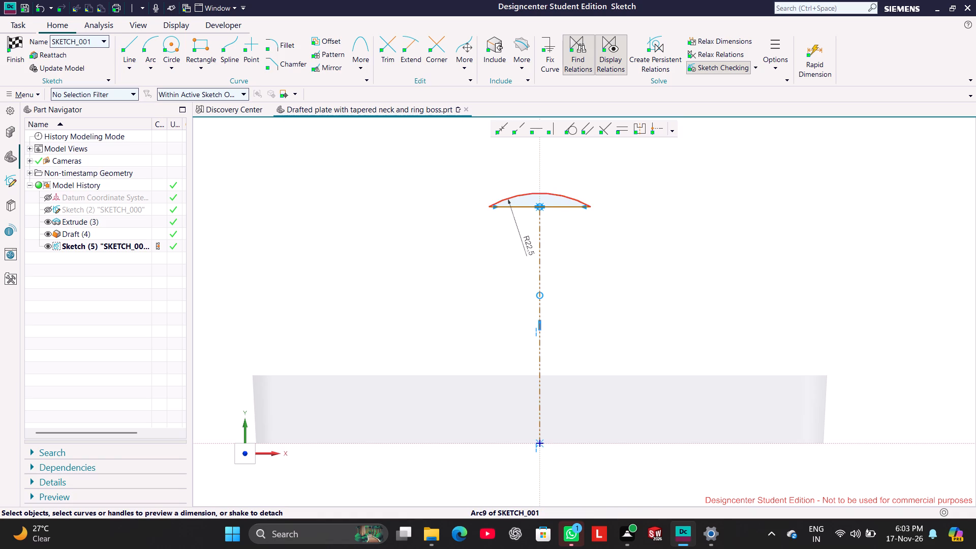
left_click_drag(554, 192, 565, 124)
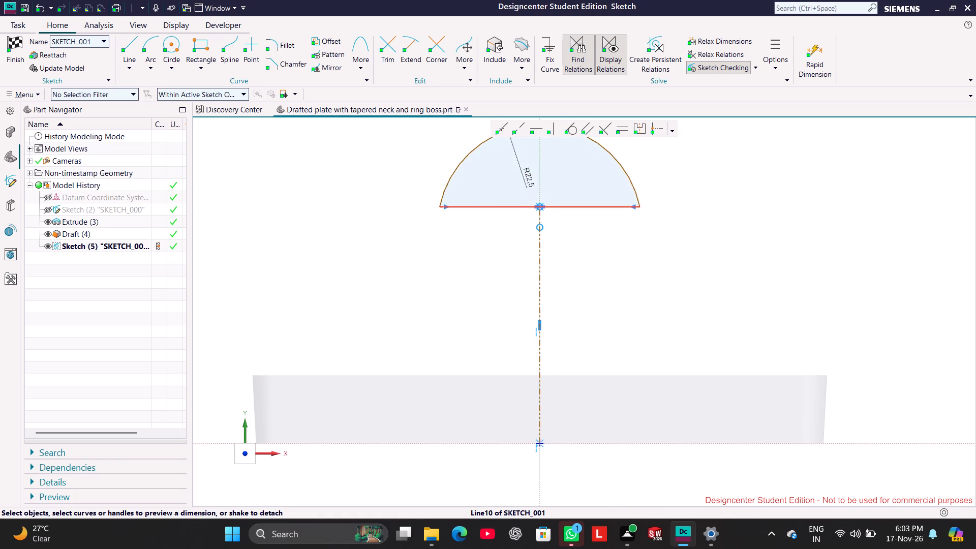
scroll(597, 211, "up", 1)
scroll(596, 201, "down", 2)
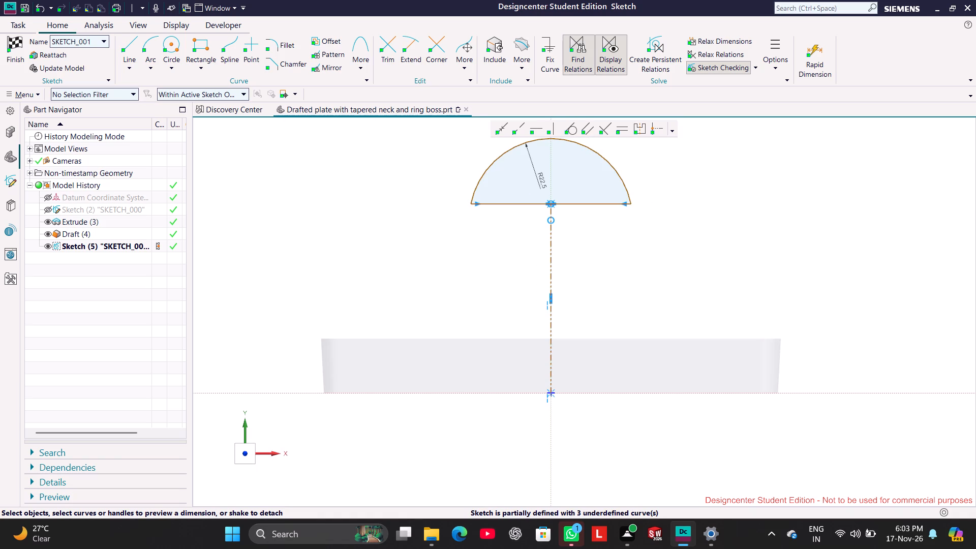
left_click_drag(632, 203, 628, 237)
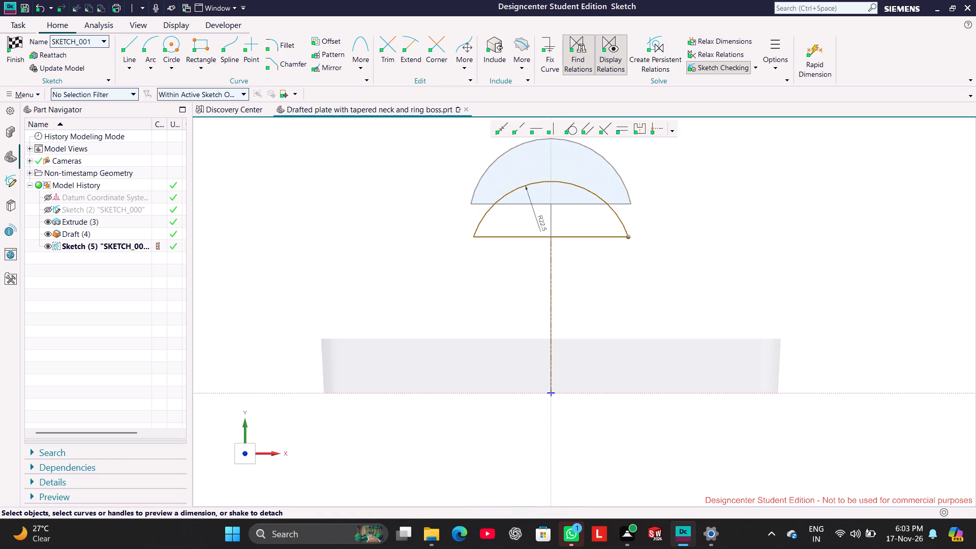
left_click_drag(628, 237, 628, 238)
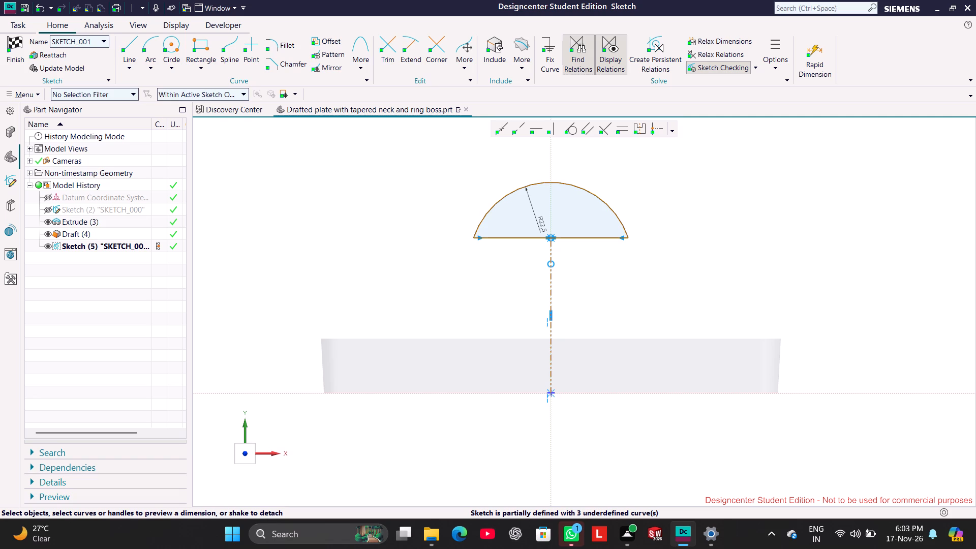
Dimension the vertical reference line between the origin and the profile's base as 65 mm.
left_click(550, 298)
left_click_drag(538, 310, 445, 314)
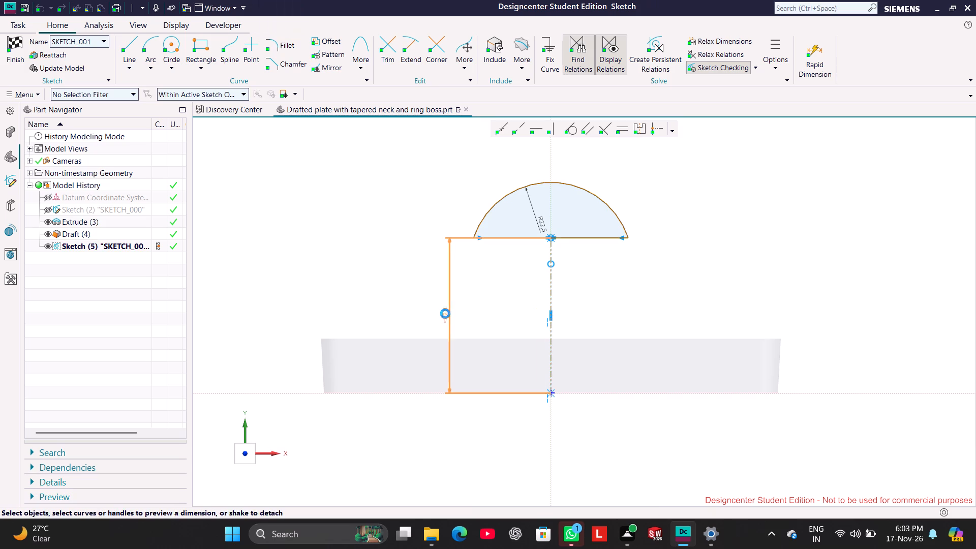
left_click_drag(445, 314, 445, 313)
type("65")
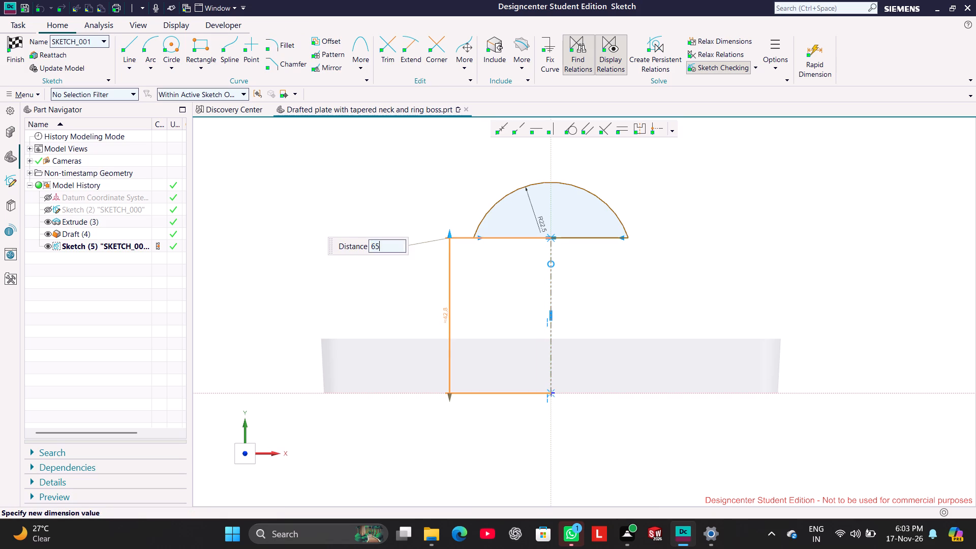
key("Return")
left_click(355, 277)
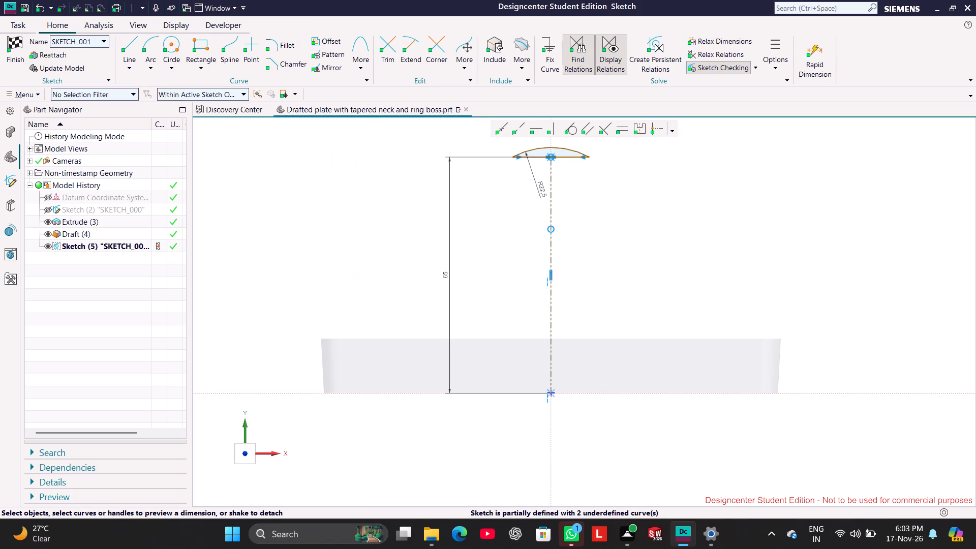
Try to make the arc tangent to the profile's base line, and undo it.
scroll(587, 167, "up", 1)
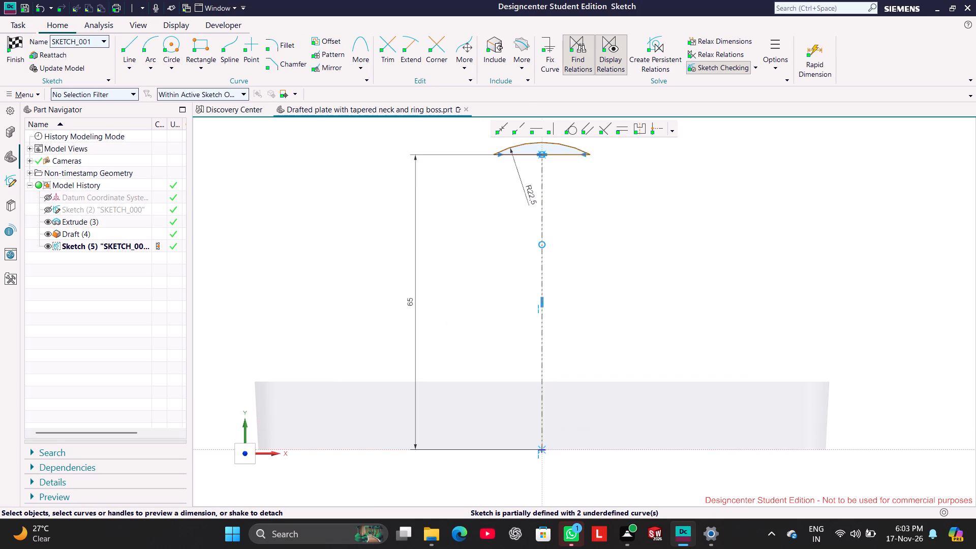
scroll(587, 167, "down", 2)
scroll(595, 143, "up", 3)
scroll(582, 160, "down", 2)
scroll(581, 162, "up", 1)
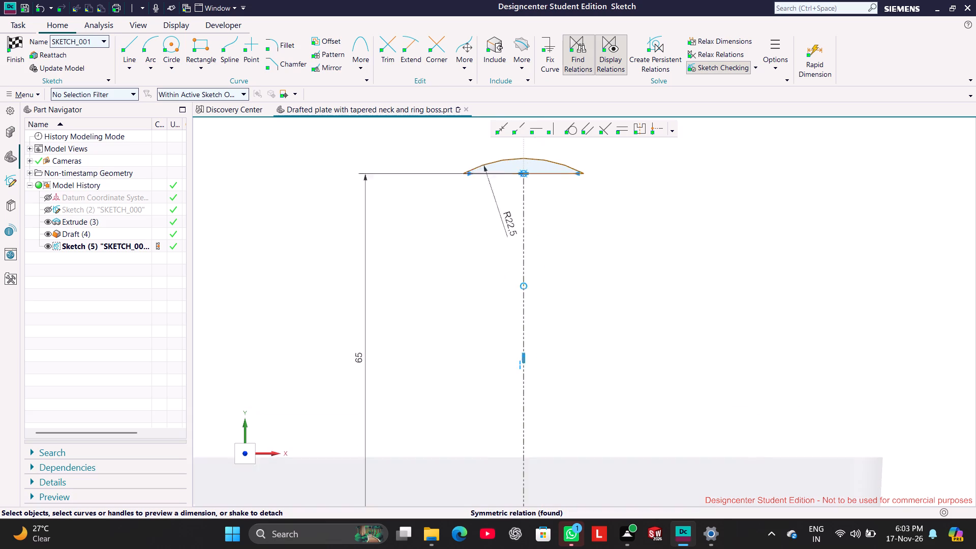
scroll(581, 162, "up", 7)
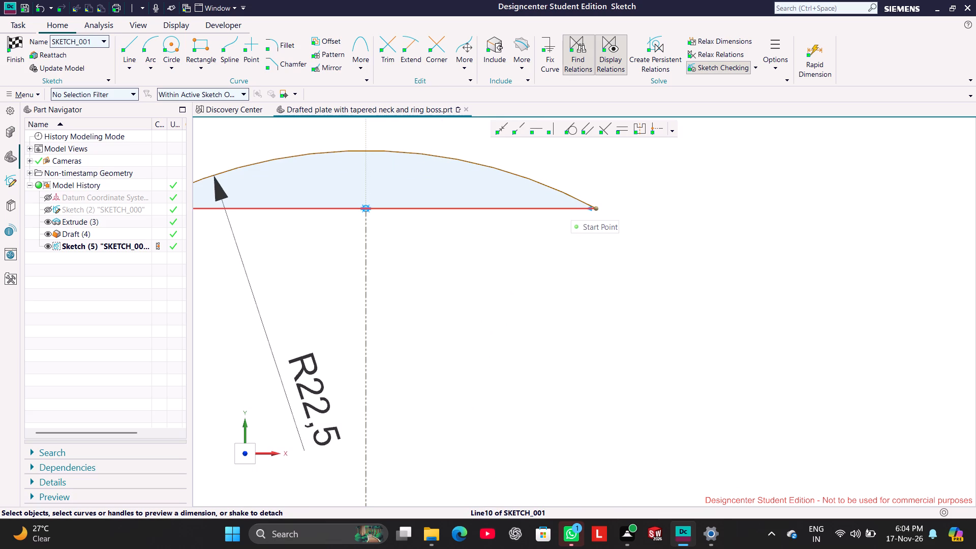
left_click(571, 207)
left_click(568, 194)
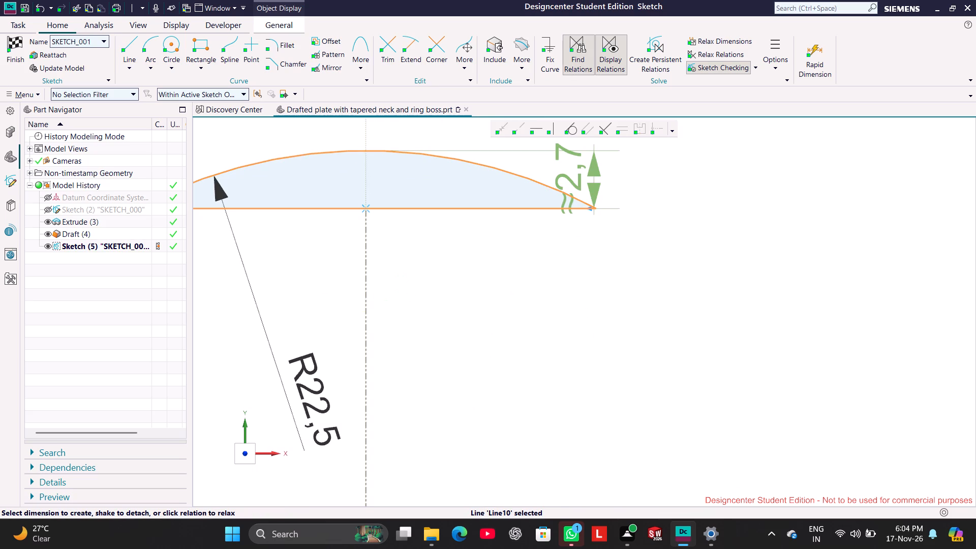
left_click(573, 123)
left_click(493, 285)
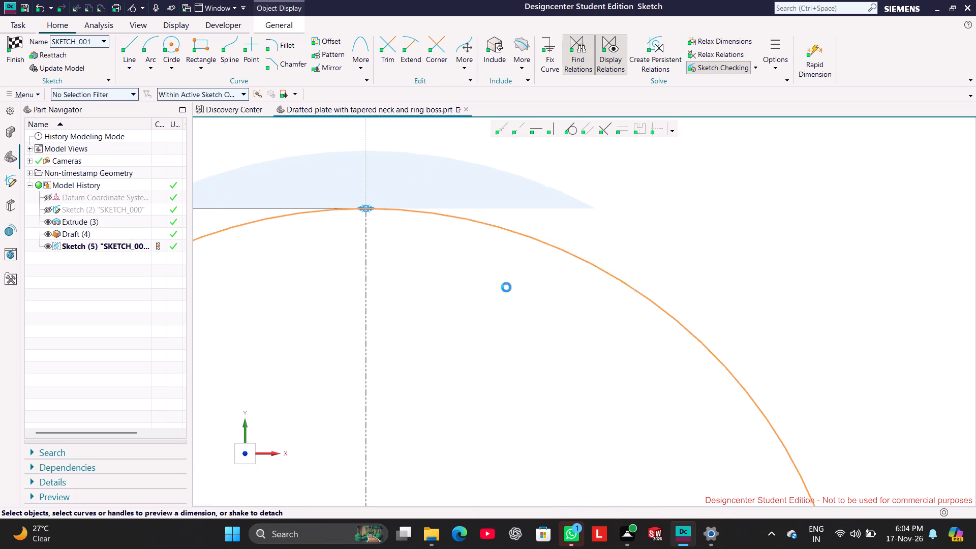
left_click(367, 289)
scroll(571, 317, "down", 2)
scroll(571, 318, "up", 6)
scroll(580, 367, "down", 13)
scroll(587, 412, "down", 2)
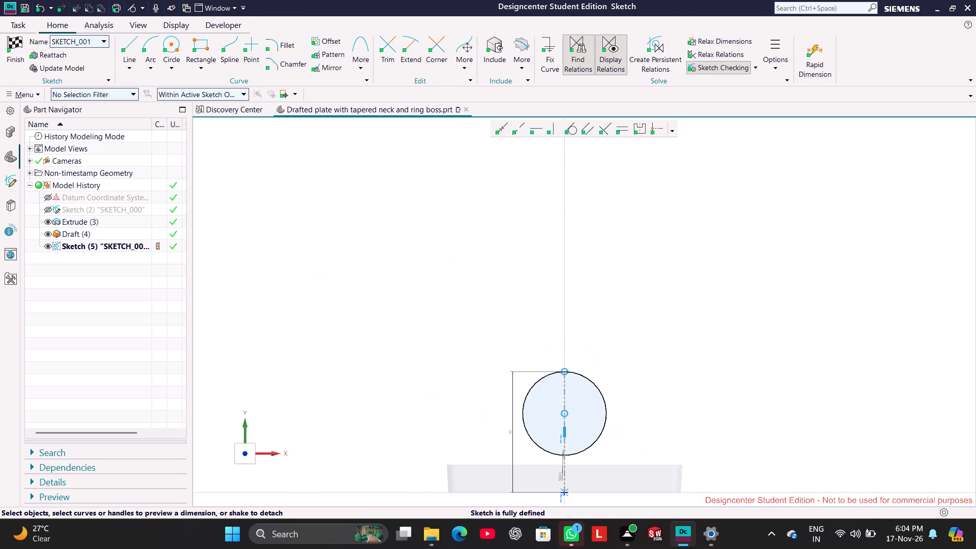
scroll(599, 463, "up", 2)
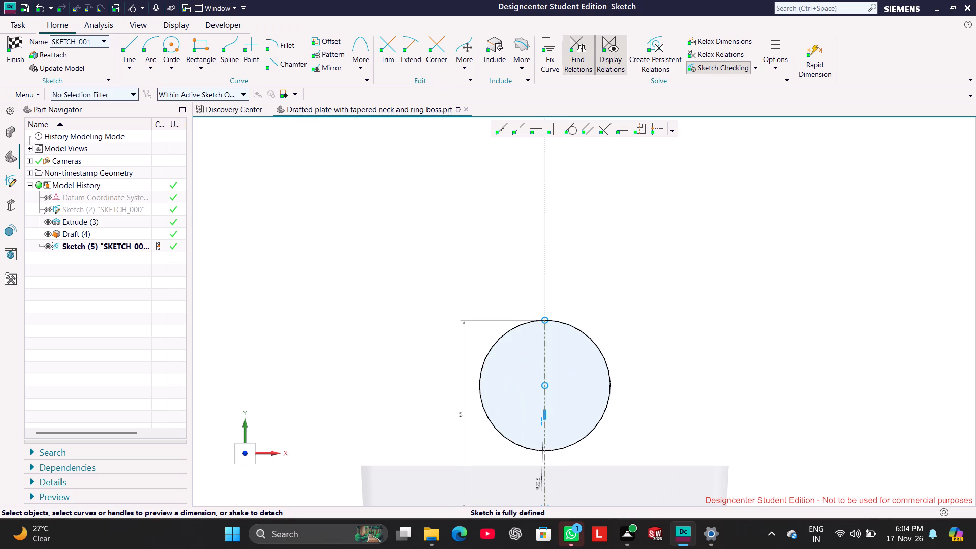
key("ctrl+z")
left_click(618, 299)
Dimension the base line of the arc profile as 45 mm.
scroll(575, 270, "down", 1)
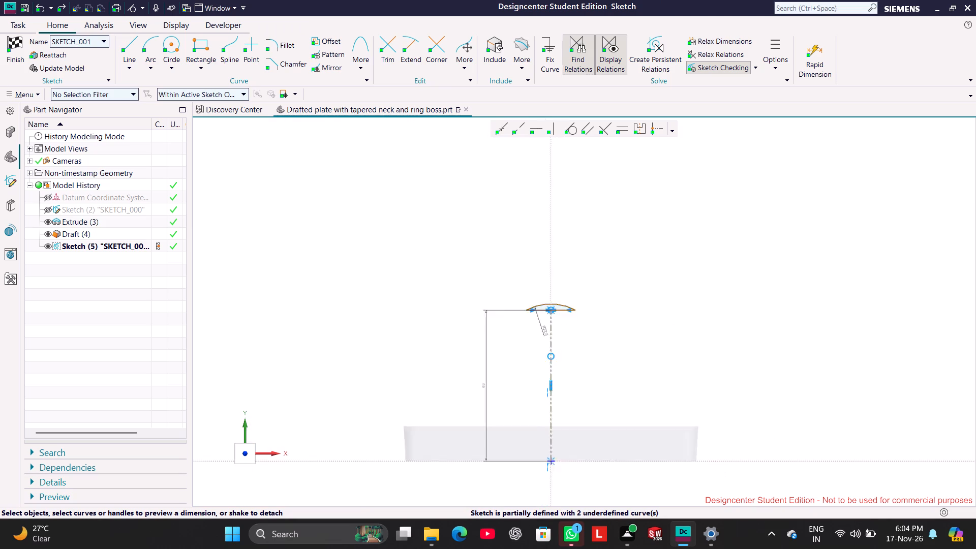
scroll(575, 270, "down", 1)
scroll(575, 270, "up", 7)
scroll(519, 426, "up", 2)
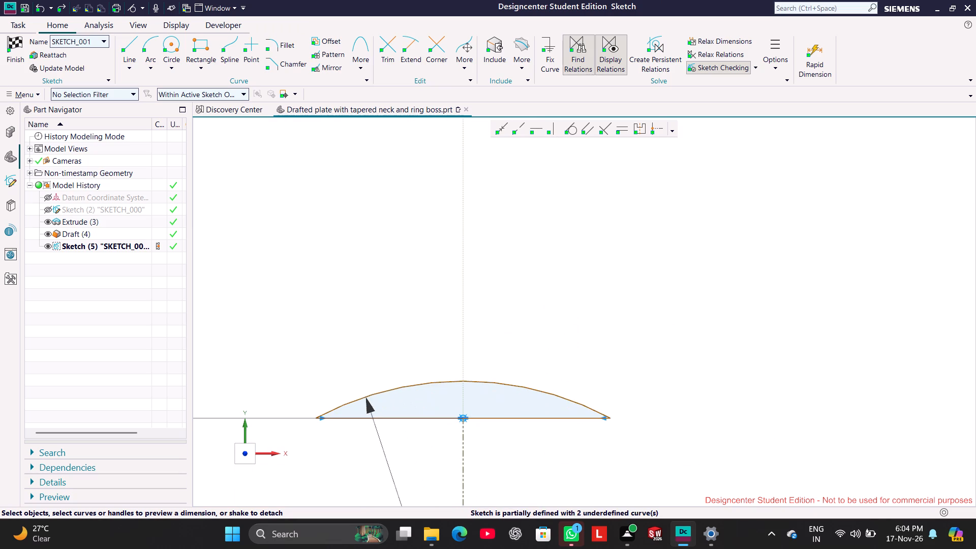
left_click(514, 419)
double_click(486, 468)
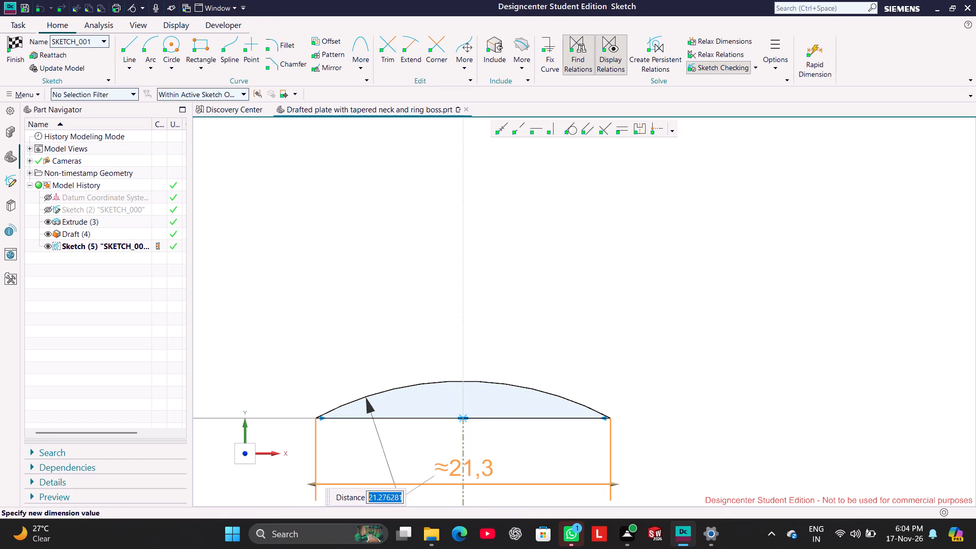
type("45")
key("Return")
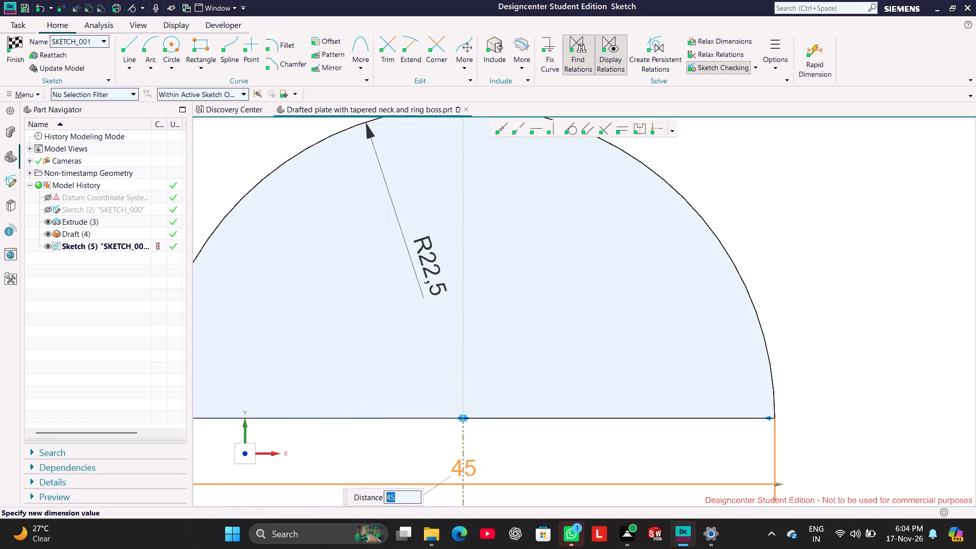
scroll(663, 341, "up", 2)
scroll(667, 356, "down", 6)
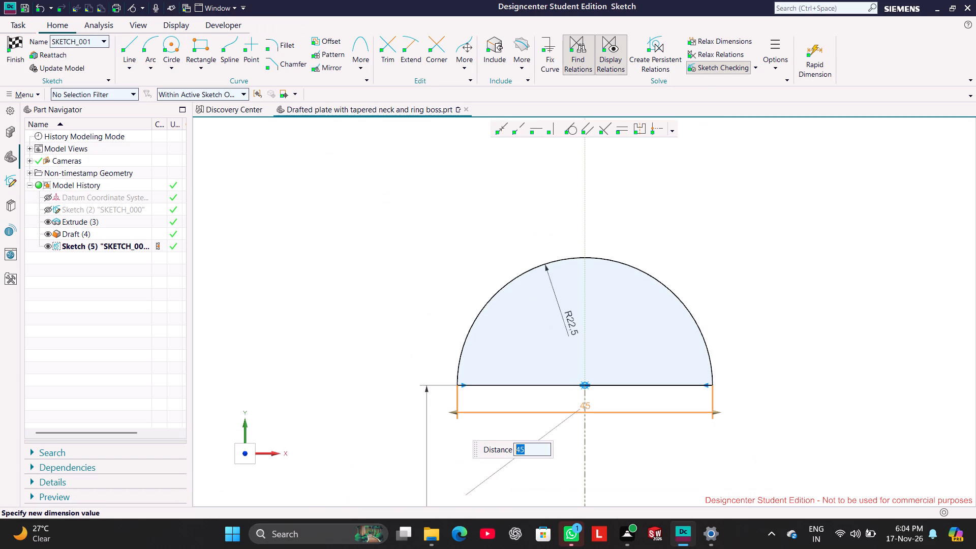
left_click(372, 295)
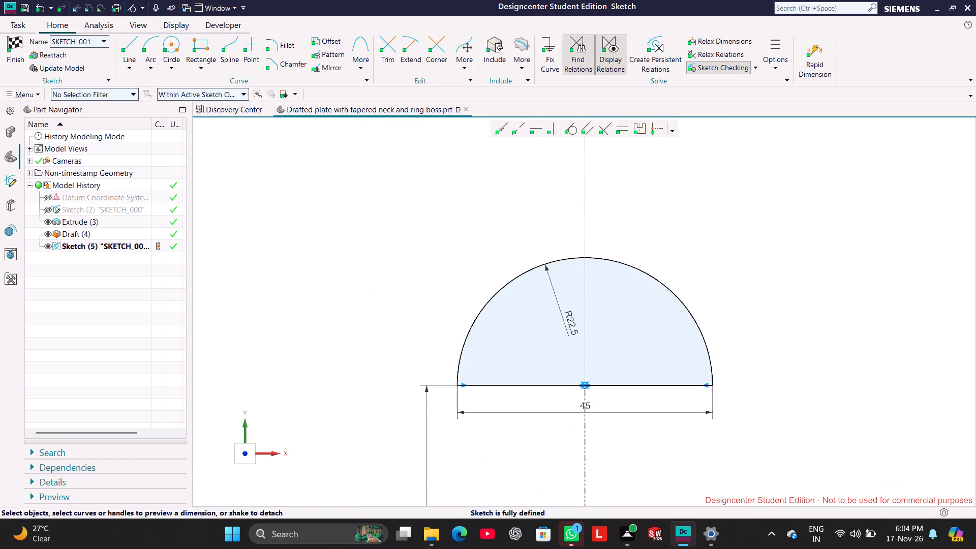
Examine the dimensioned semicircular profile and its position relative to the plate.
scroll(770, 427, "down", 2)
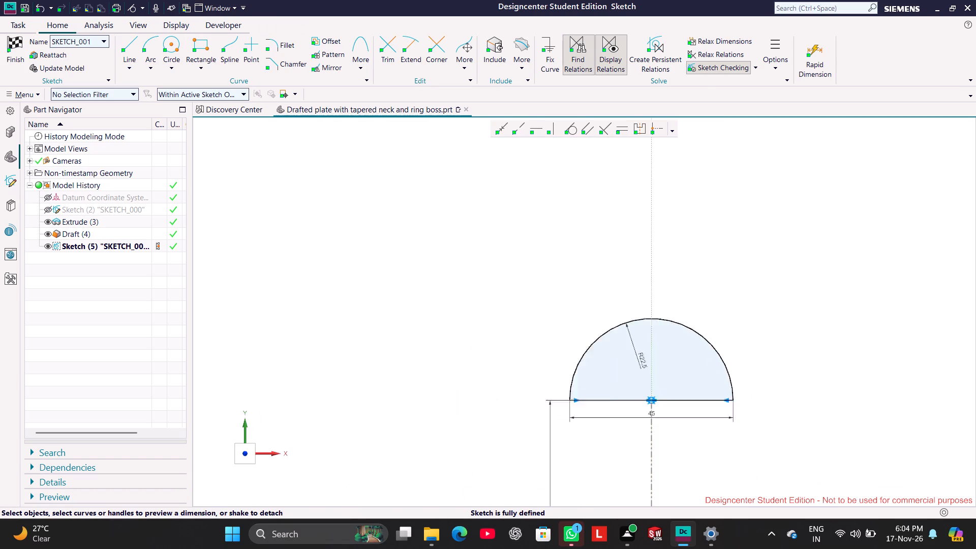
scroll(770, 428, "down", 1)
scroll(763, 446, "up", 3)
scroll(692, 451, "down", 5)
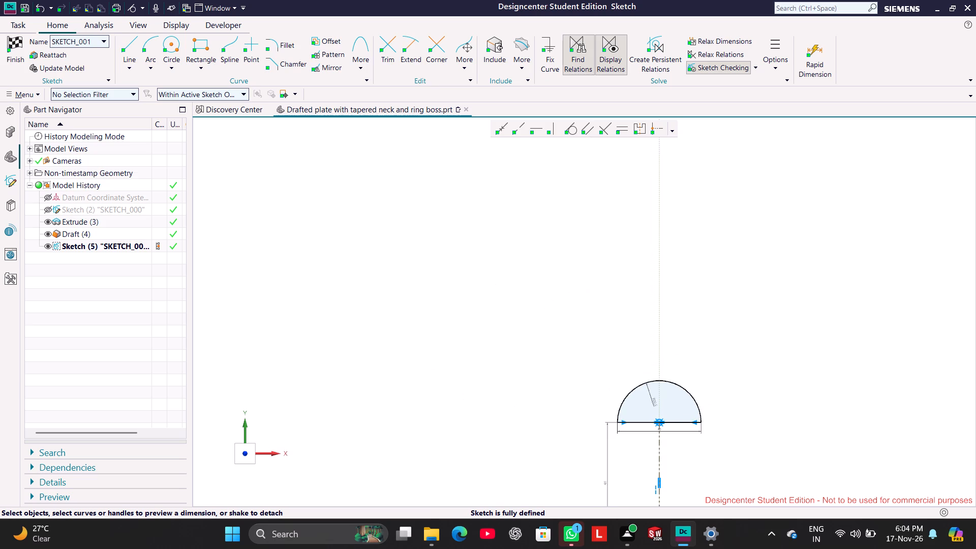
middle_click_drag(699, 460, 684, 437)
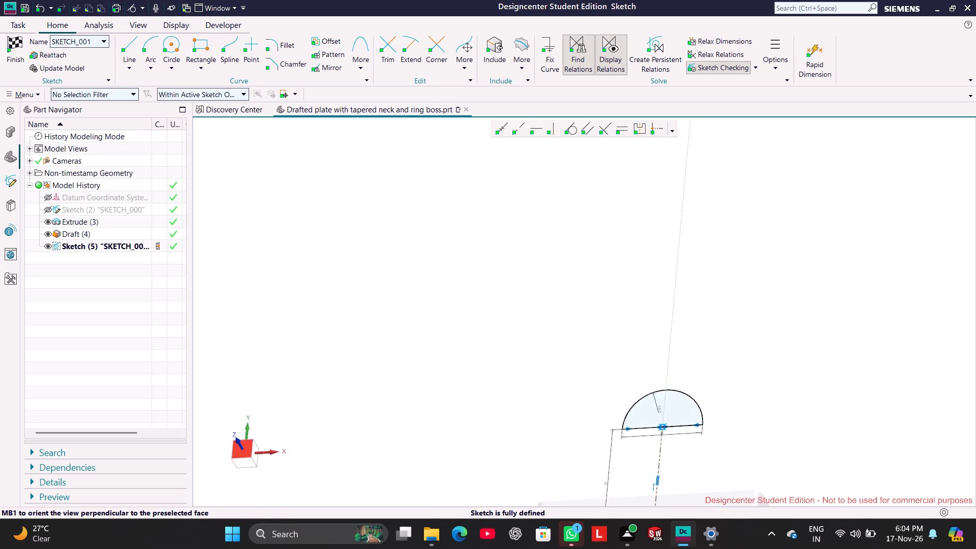
left_click(242, 449)
scroll(766, 478, "up", 3)
scroll(689, 482, "down", 10)
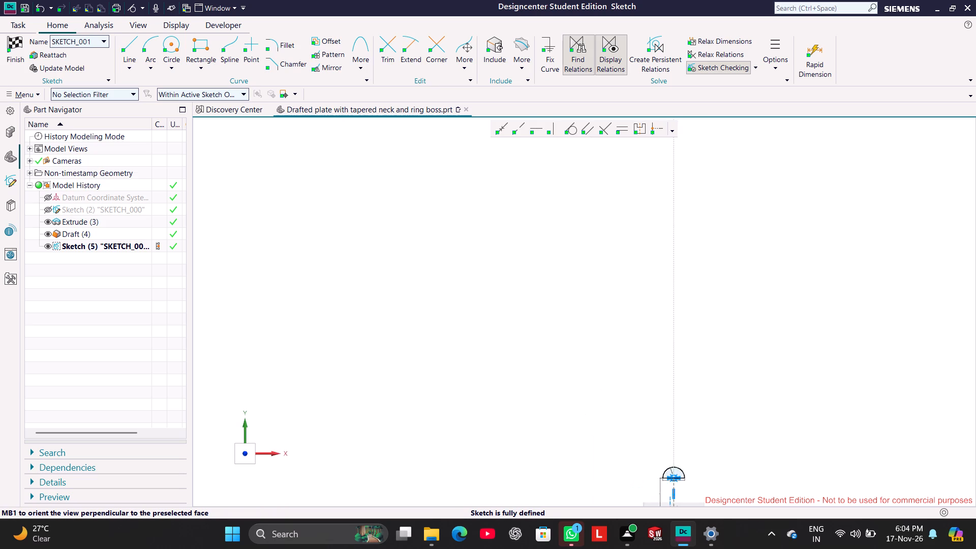
scroll(722, 484, "up", 9)
scroll(623, 499, "down", 9)
scroll(636, 506, "up", 5)
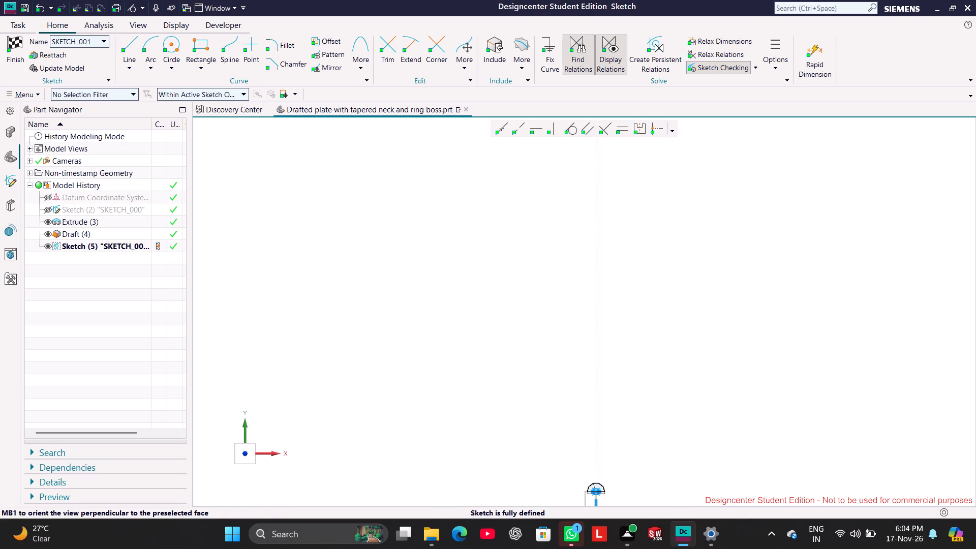
scroll(611, 442, "up", 8)
scroll(612, 396, "up", 3)
scroll(571, 333, "up", 3)
scroll(564, 323, "down", 2)
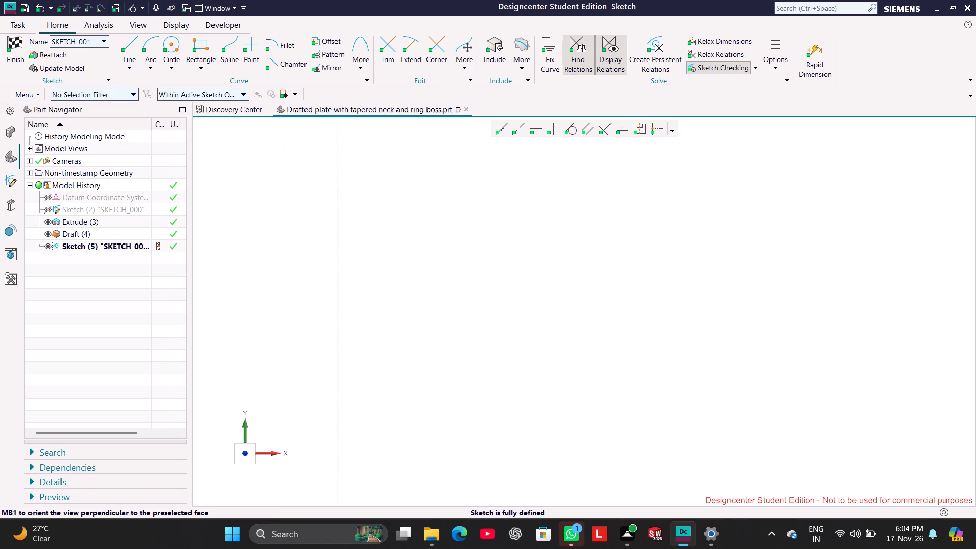
scroll(564, 322, "down", 20)
scroll(564, 322, "down", 2)
scroll(716, 473, "up", 8)
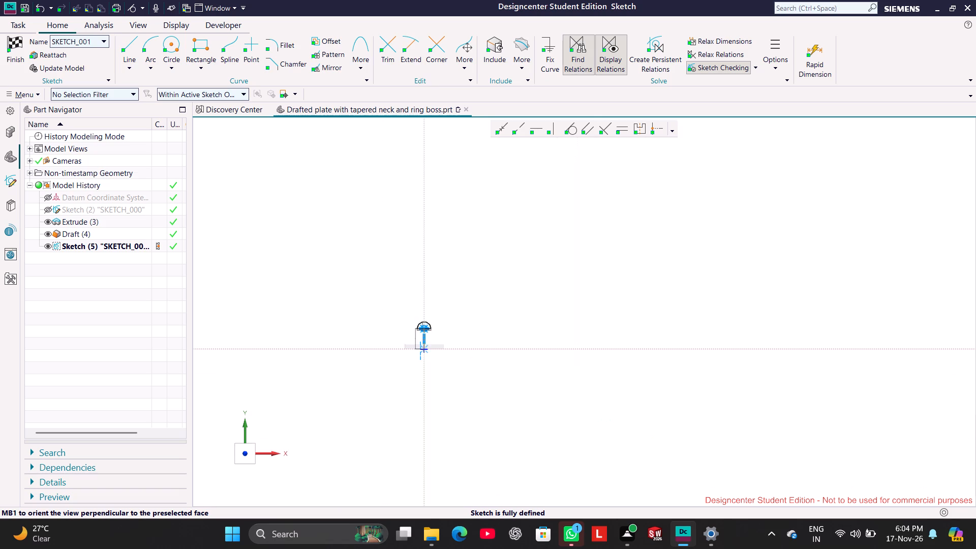
scroll(326, 340, "up", 3)
scroll(559, 454, "up", 3)
scroll(377, 194, "up", 2)
scroll(423, 209, "up", 1)
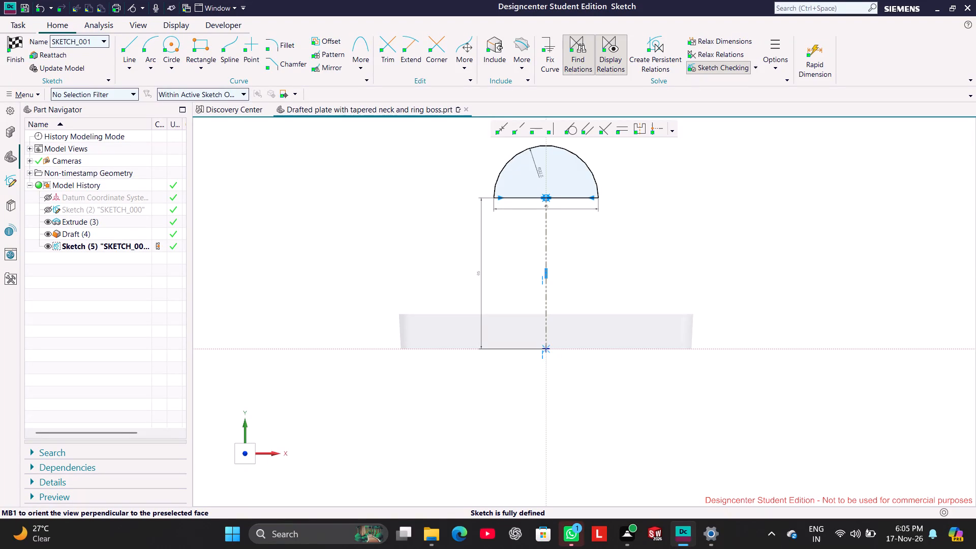
Finish the semicircular profile sketch.
left_click(9, 55)
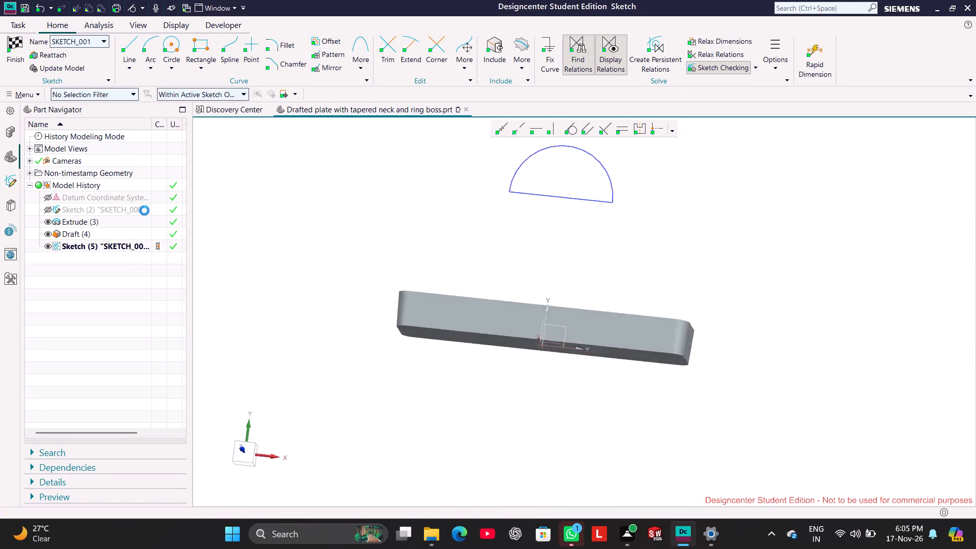
Open the plate's base sketch, SKETCH_000, to check its dimensions, and exit it without edits.
right_click(109, 197)
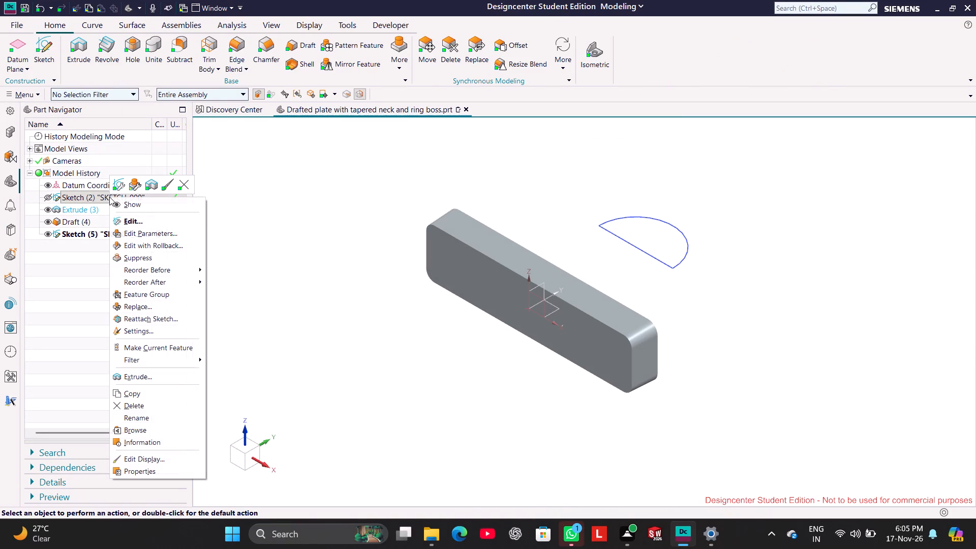
left_click(139, 219)
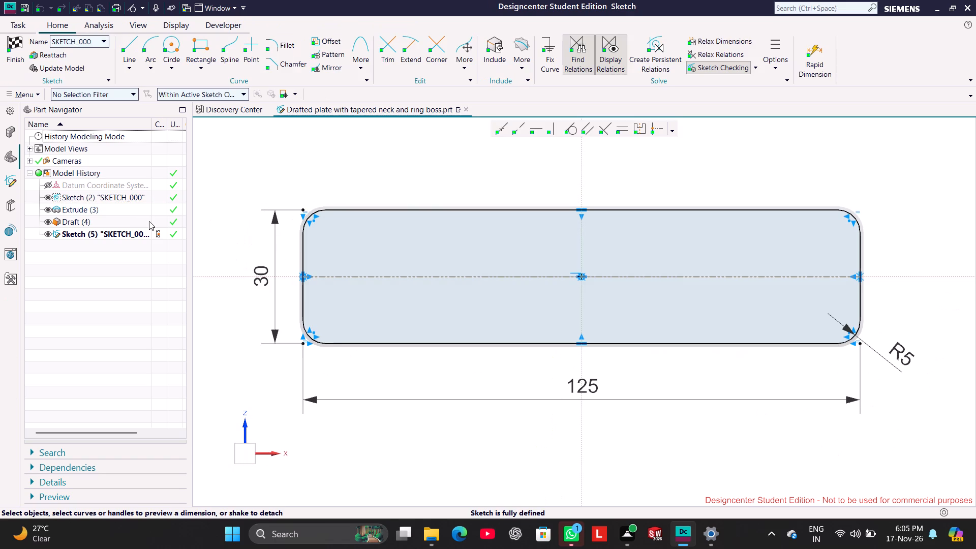
left_click(22, 52)
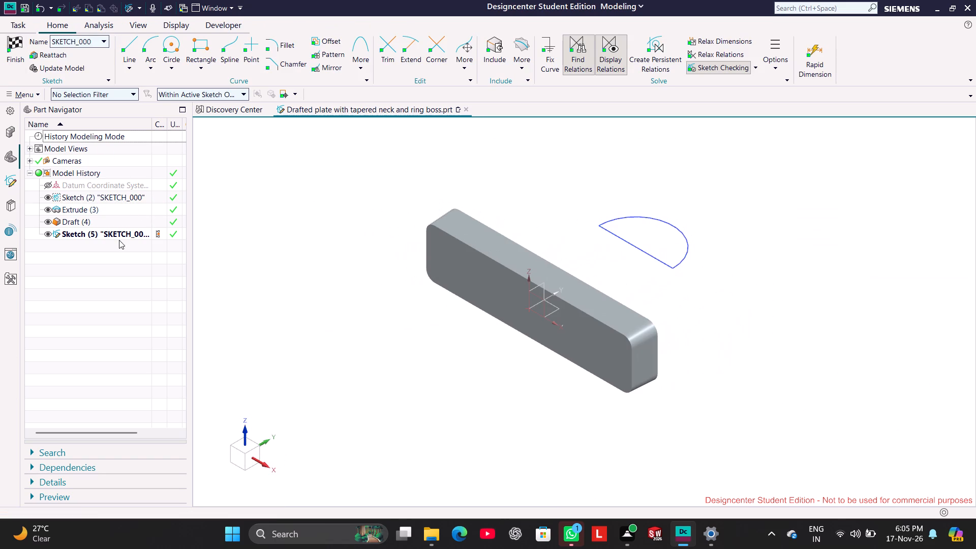
Extrude the semicircular profile sketch symmetrically with a total width of 35 mm.
right_click(119, 231)
left_click(158, 214)
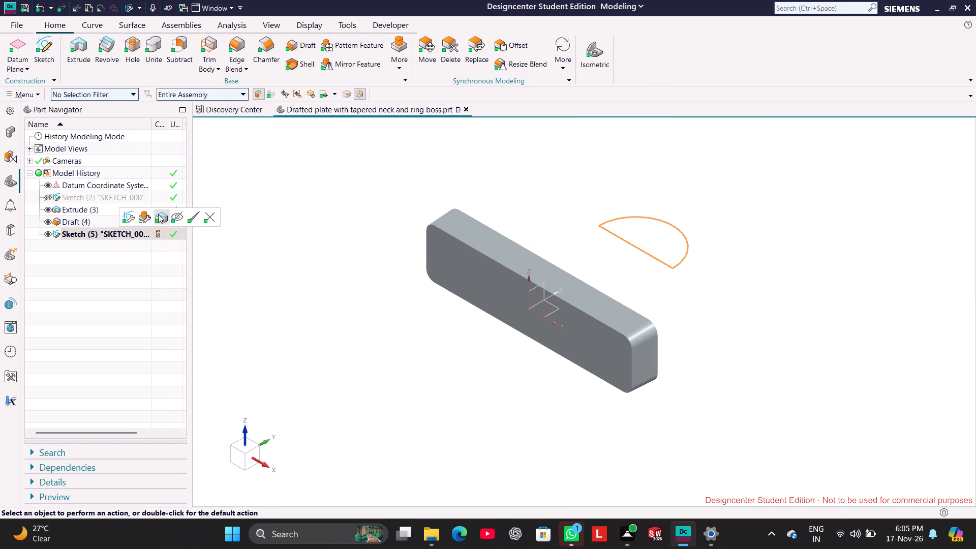
left_click(199, 237)
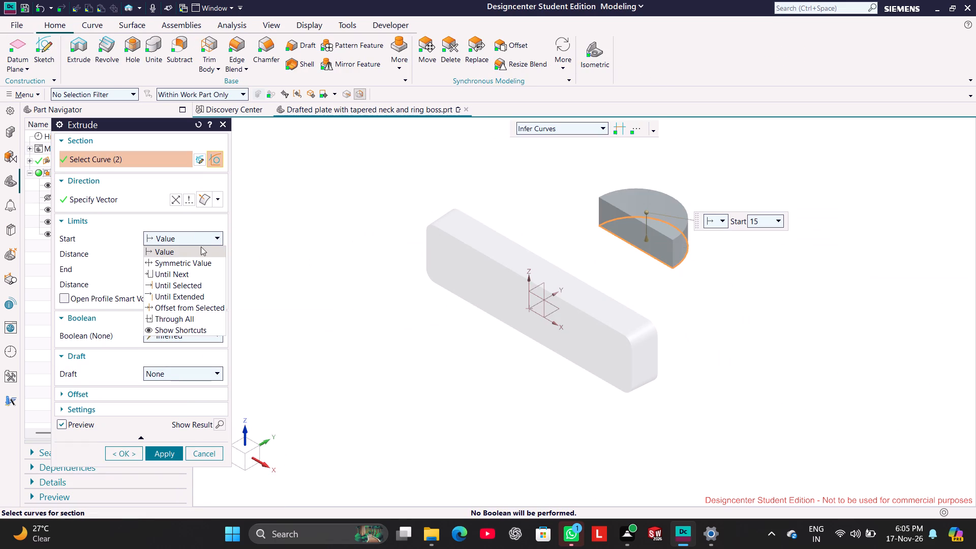
left_click(202, 263)
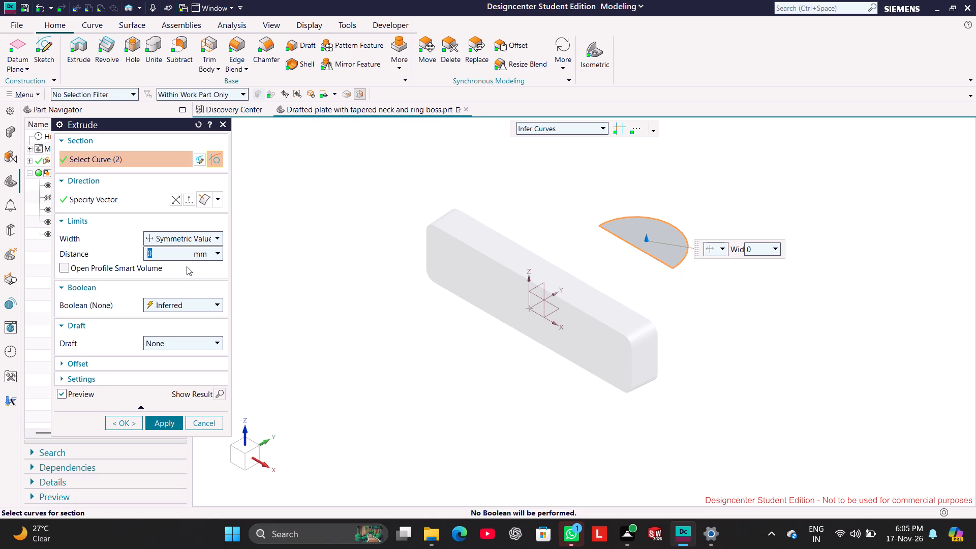
type("35")
key("Return")
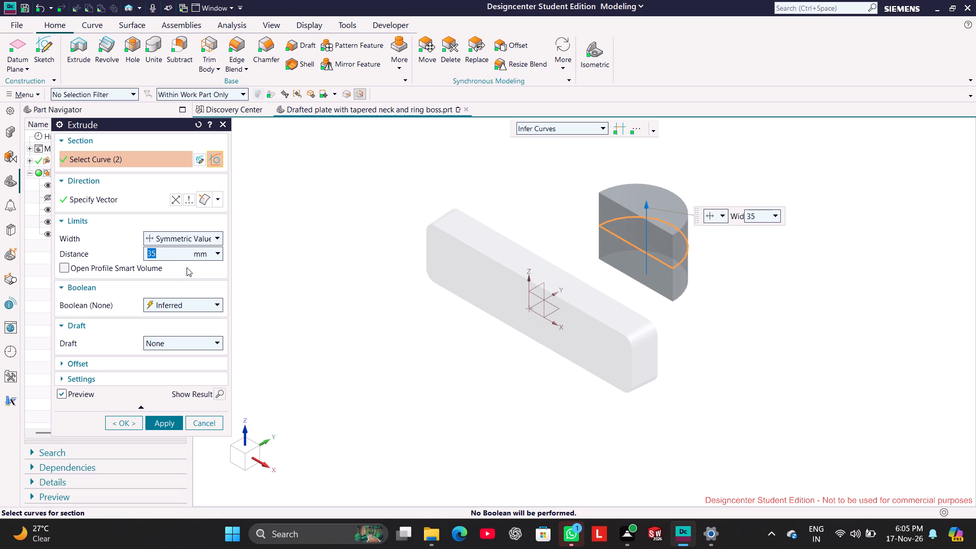
double_click(165, 426)
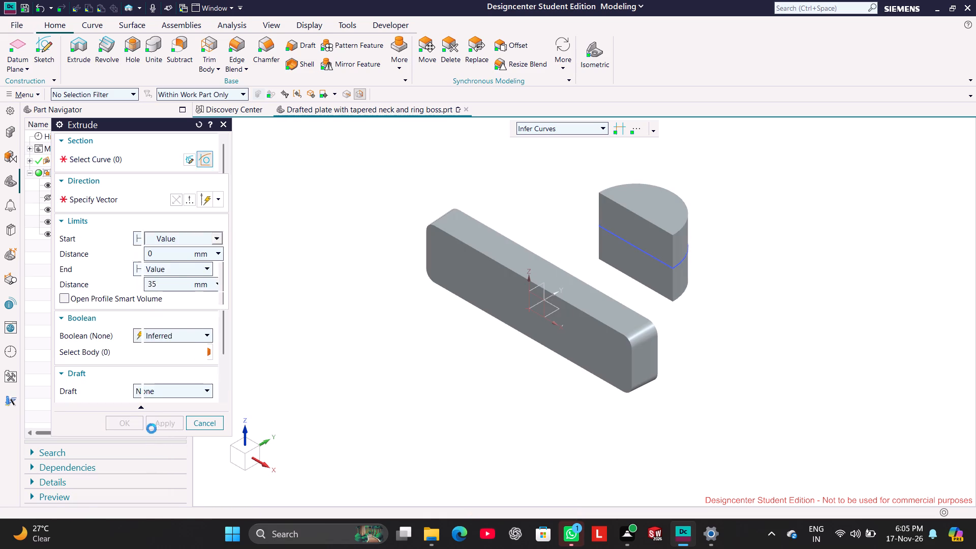
left_click(212, 427)
left_click(481, 339)
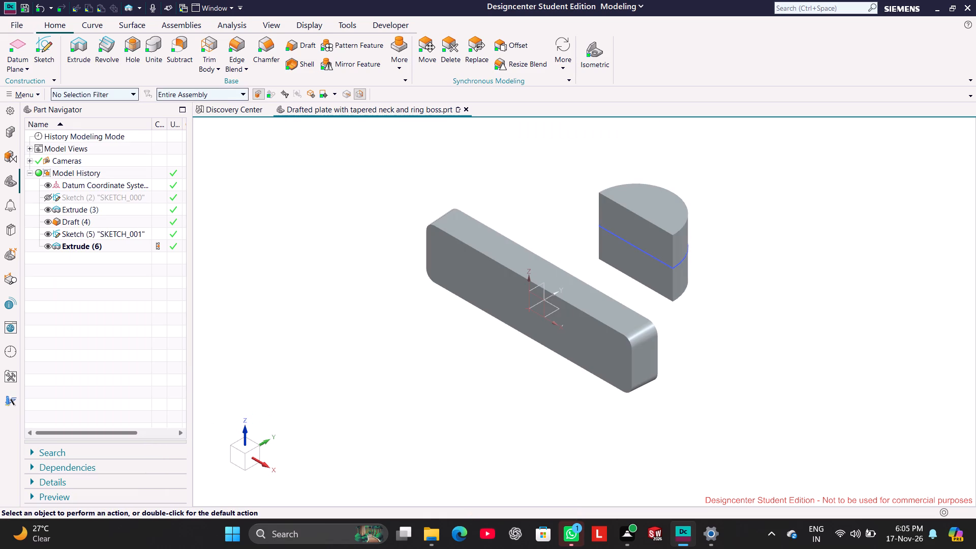
Hide the semicircular profile sketch, SKETCH_001.
left_click(49, 233)
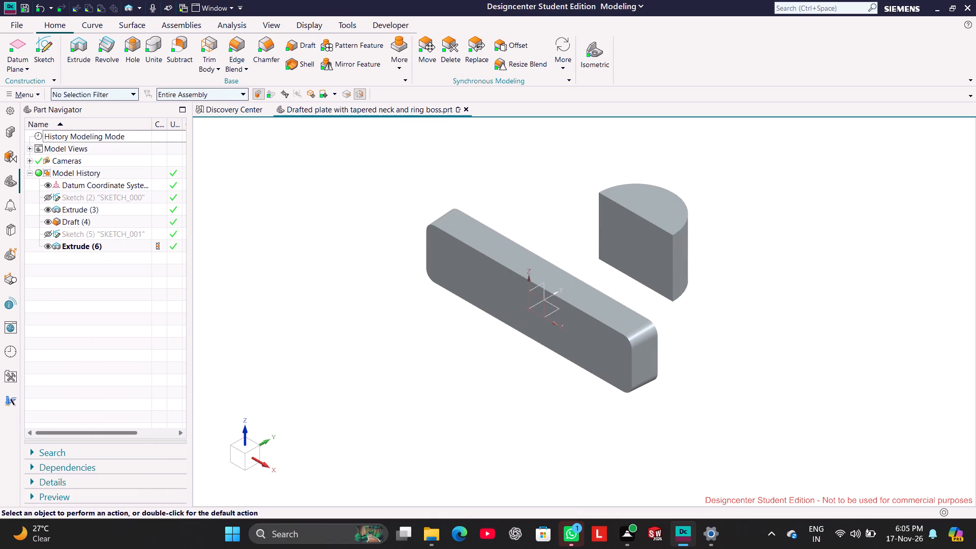
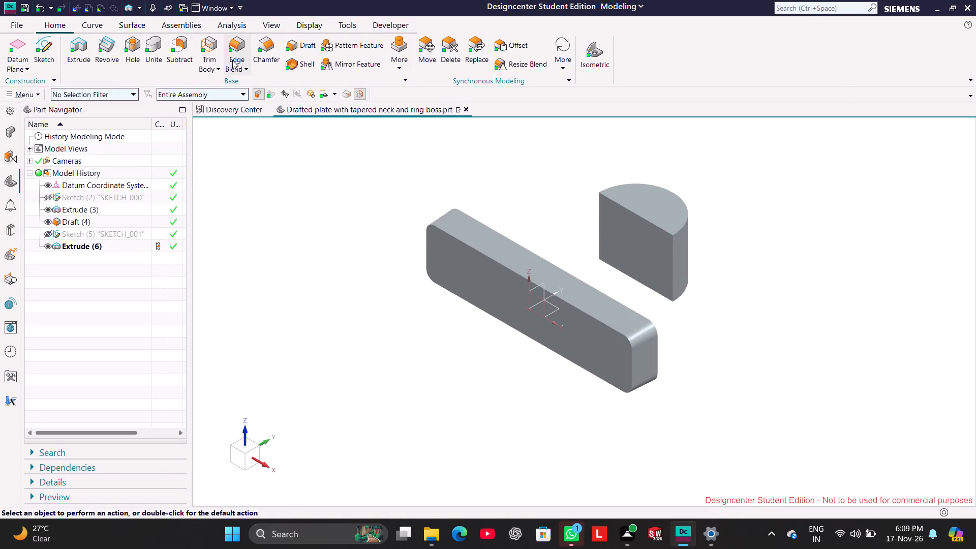
Start a Through Curves feature and pick the plate's rounded corner edge on the side facing the half-round block as the first section.
left_click(137, 27)
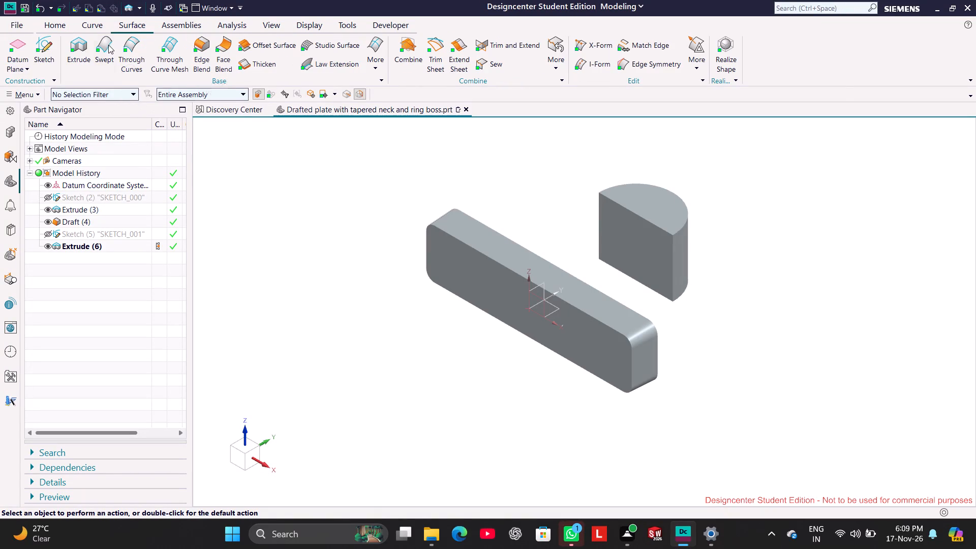
left_click(133, 48)
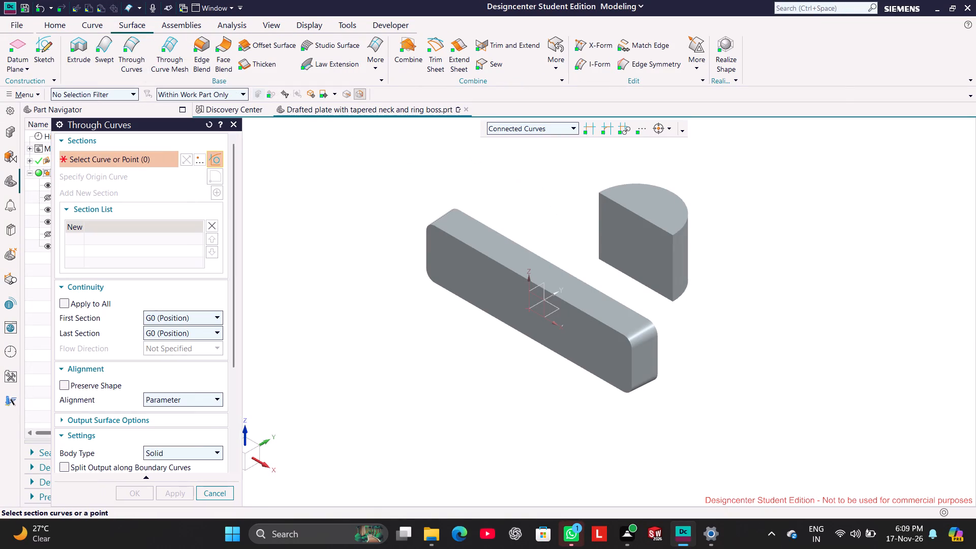
scroll(716, 300, "down", 2)
scroll(726, 323, "up", 2)
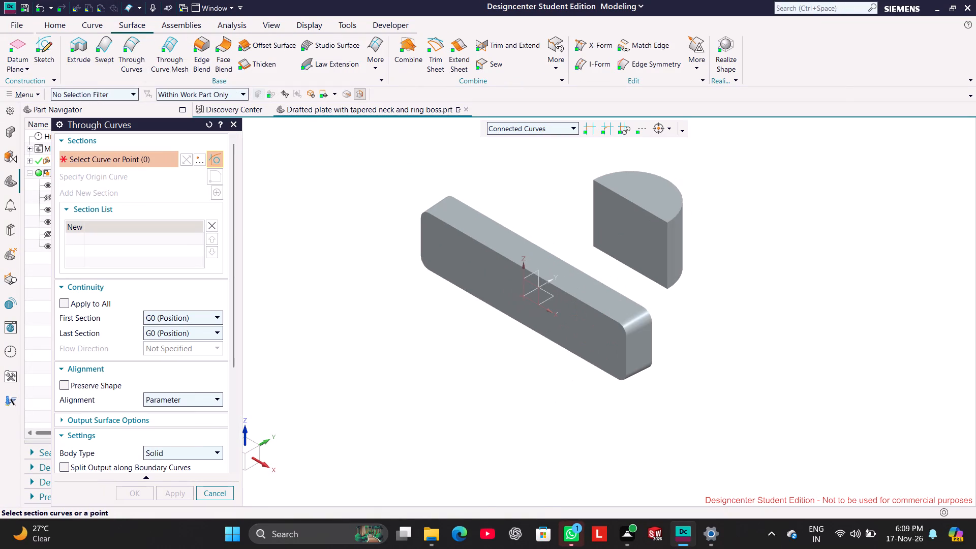
middle_click_drag(714, 330, 661, 334)
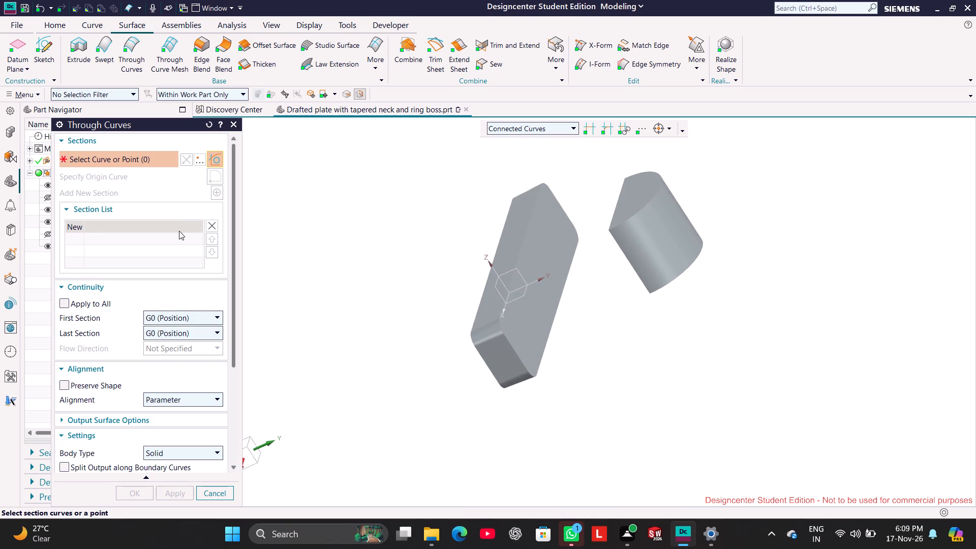
scroll(536, 323, "down", 3)
scroll(536, 327, "up", 4)
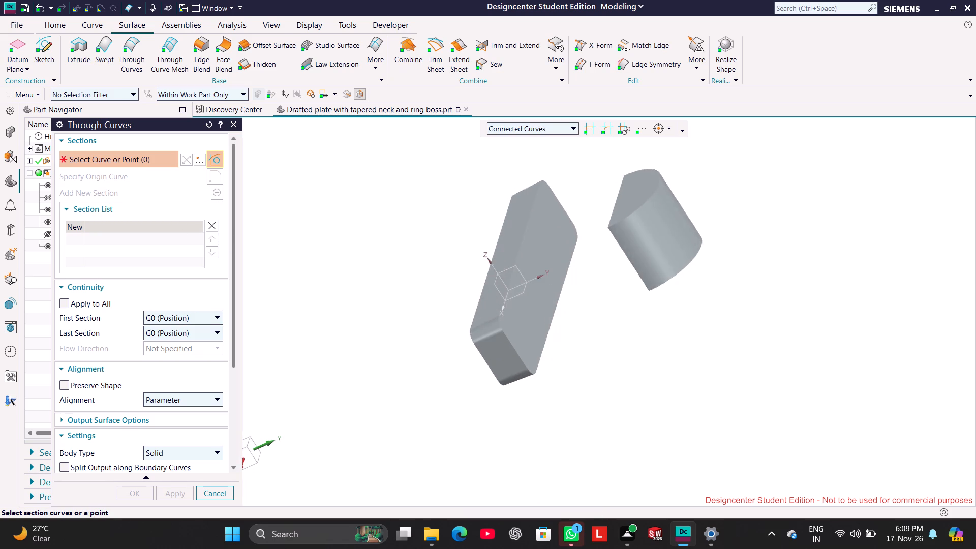
scroll(524, 333, "up", 4)
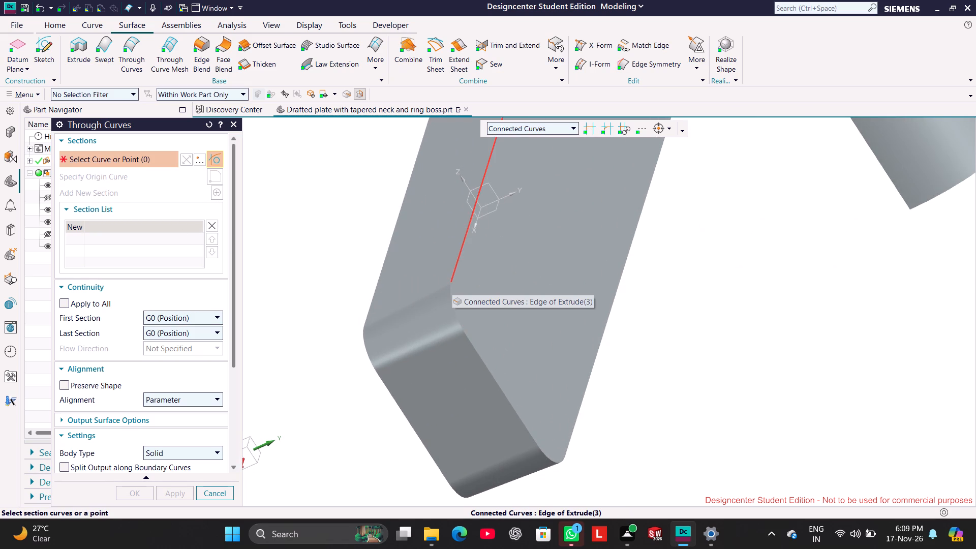
left_click(451, 283)
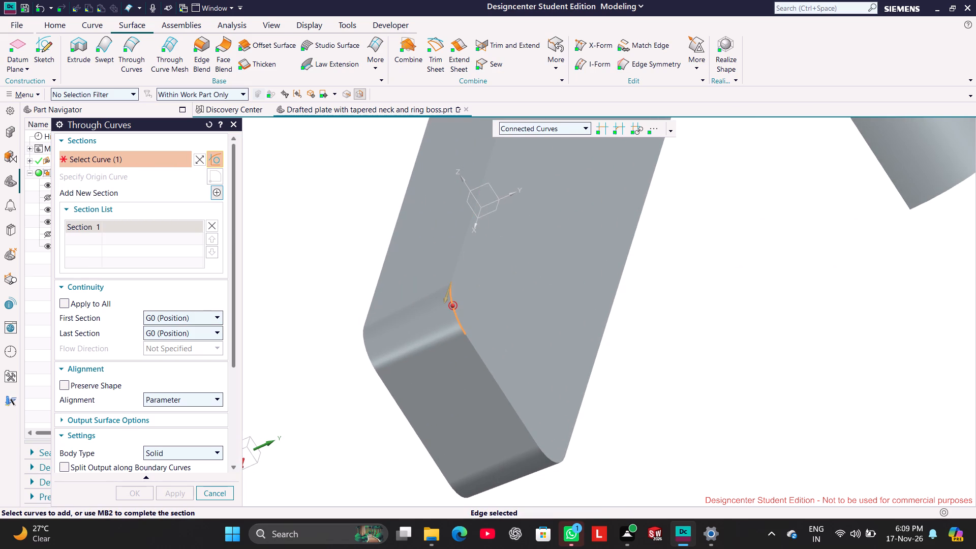
Add a second section using the half-round block's straight corner edge nearest the plate.
left_click(215, 194)
scroll(932, 179, "up", 2)
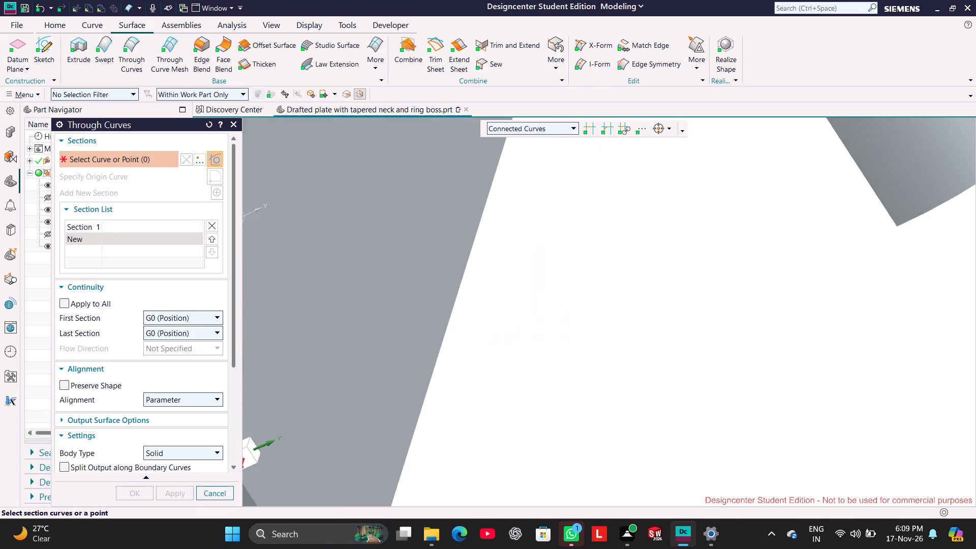
scroll(882, 197, "down", 7)
scroll(854, 185, "up", 5)
scroll(852, 187, "down", 7)
scroll(912, 146, "up", 5)
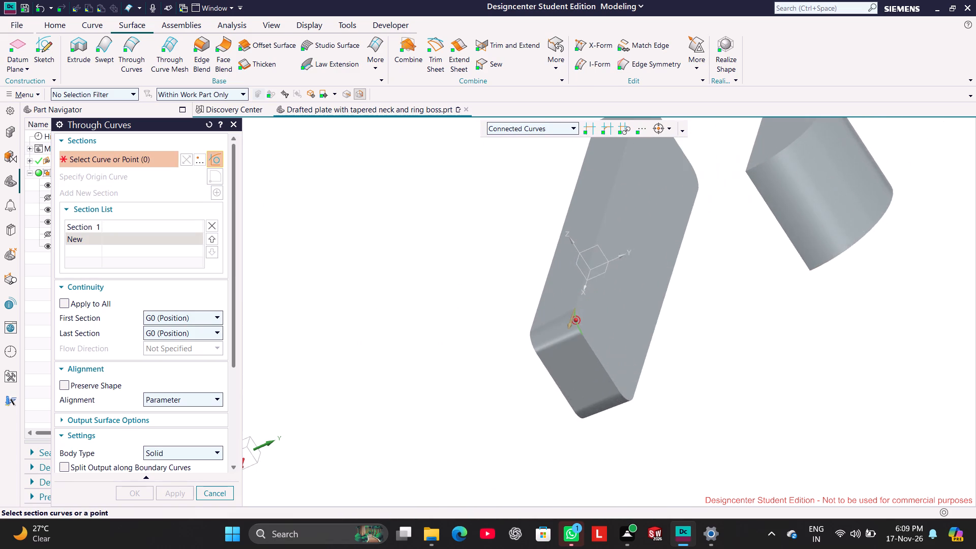
middle_click_drag(734, 207, 783, 217)
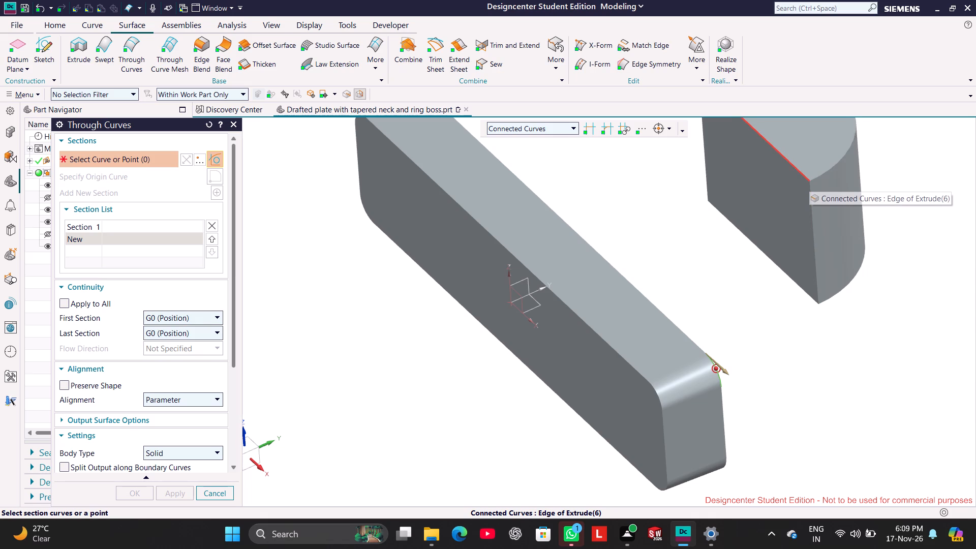
left_click(809, 182)
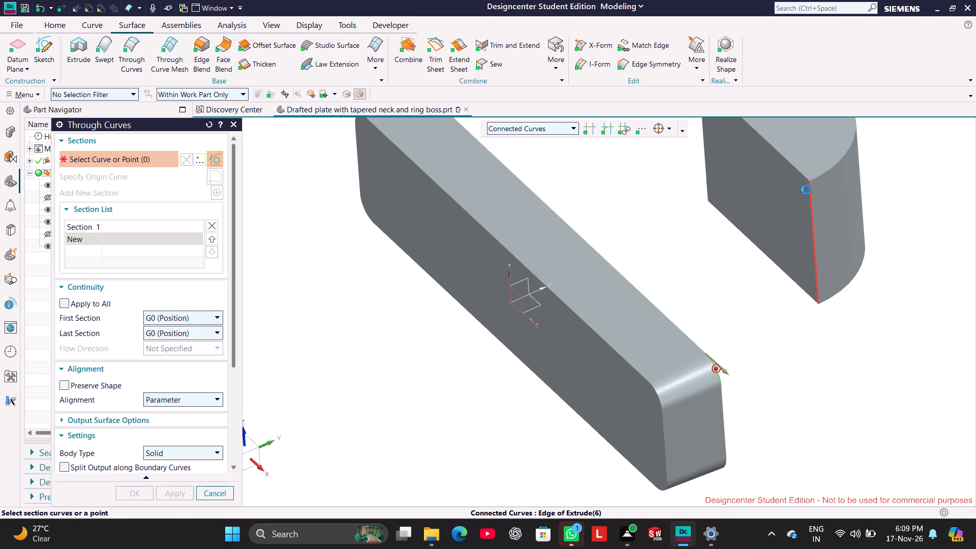
middle_click_drag(887, 379, 845, 366)
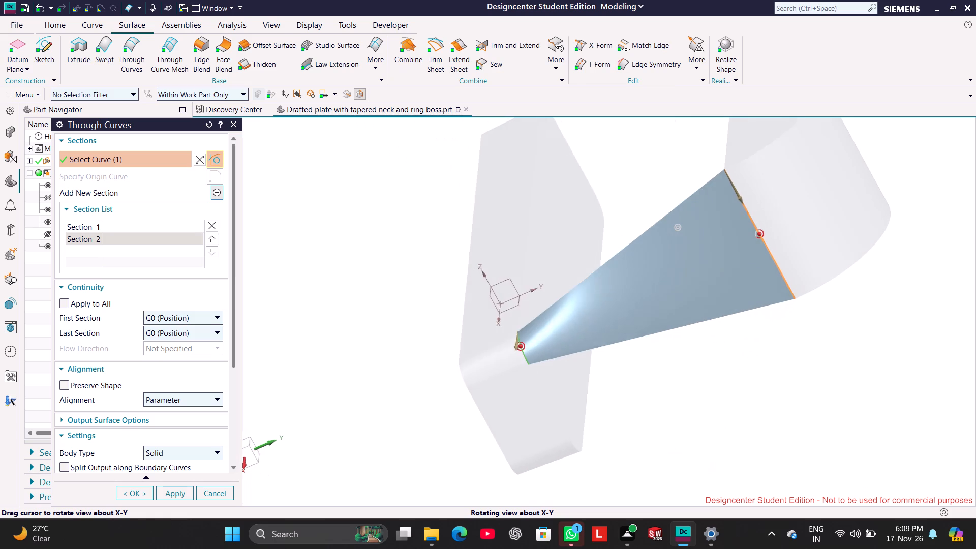
middle_click_drag(845, 366, 857, 378)
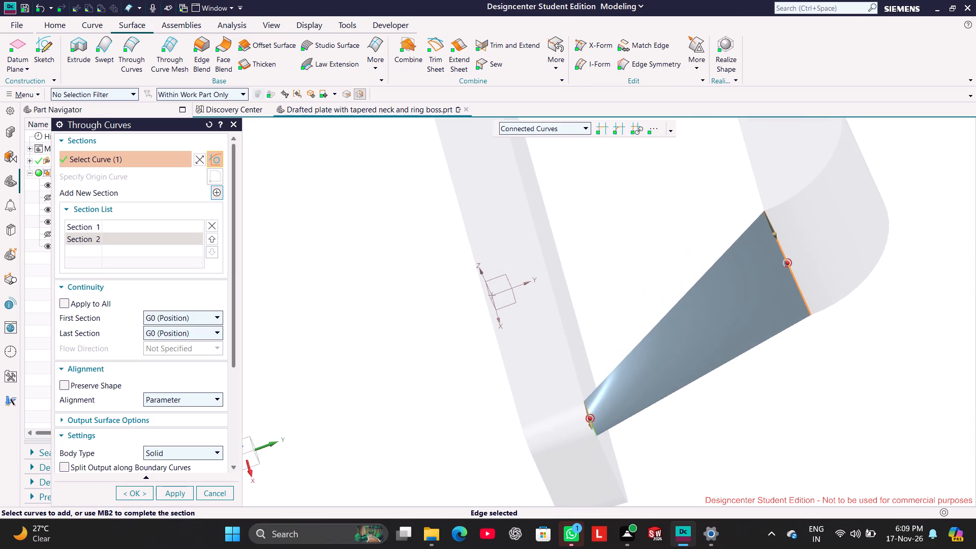
Set the section curve selection rule to Infer Curves.
left_click(587, 133)
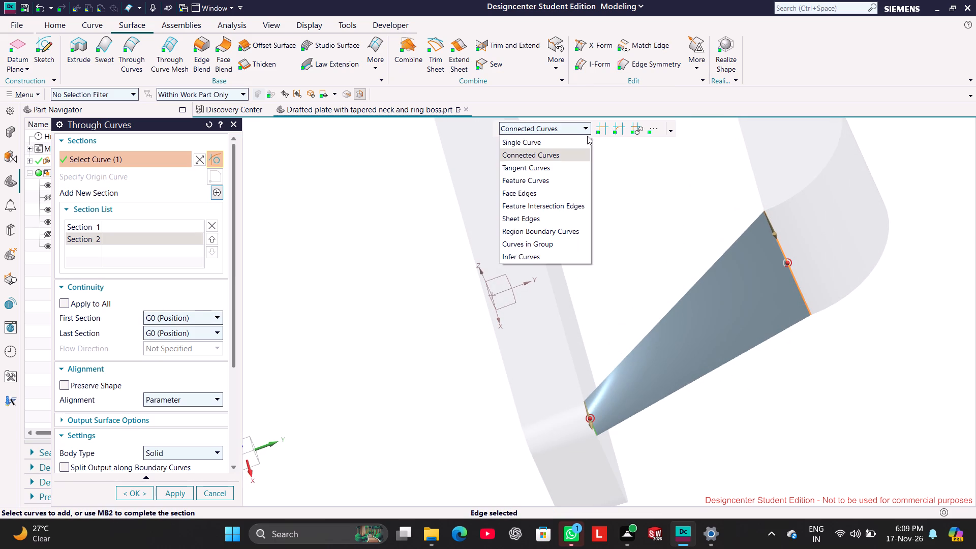
left_click(567, 252)
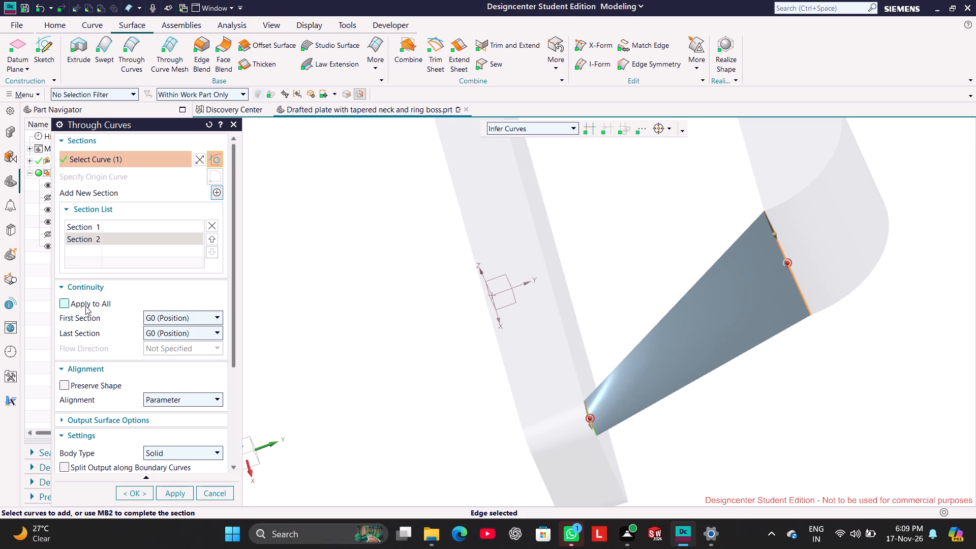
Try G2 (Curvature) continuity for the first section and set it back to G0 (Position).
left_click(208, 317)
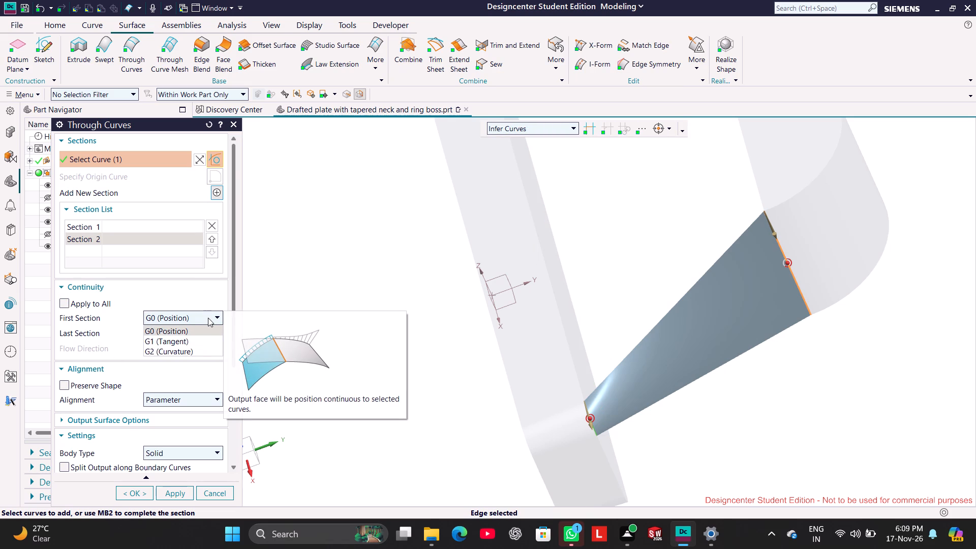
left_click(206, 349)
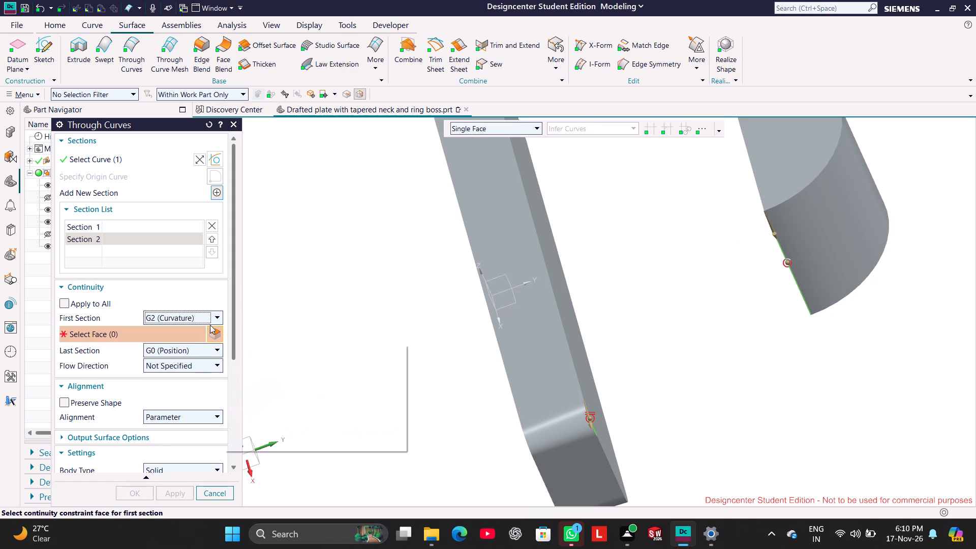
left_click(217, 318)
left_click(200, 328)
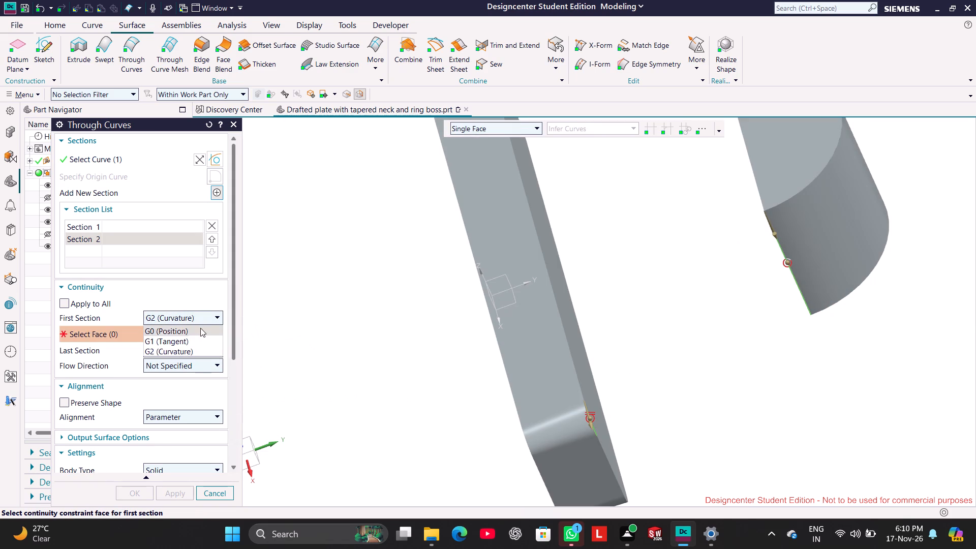
Examine the Through Curves alignment, patch type, construction, body type and section rebuild options without changing them.
left_click_drag(233, 334, 233, 345)
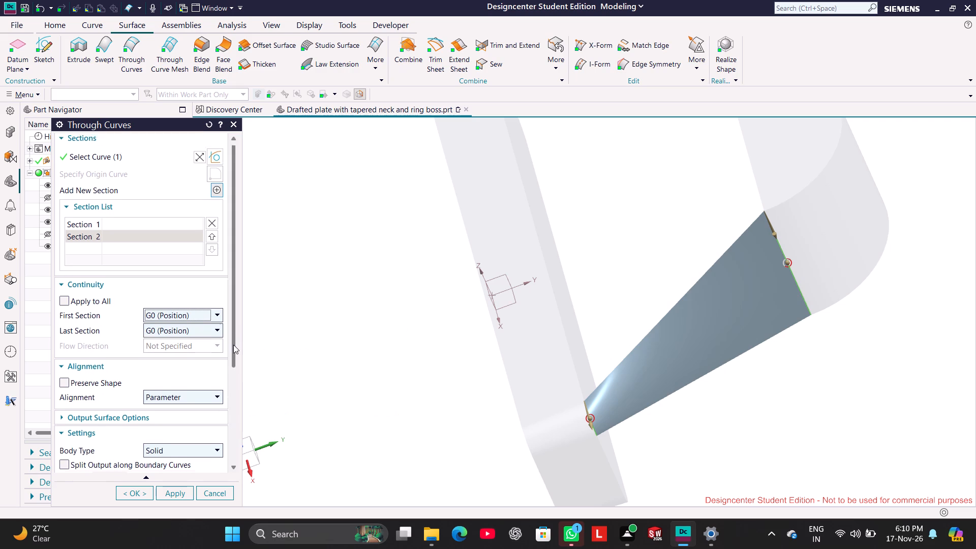
left_click_drag(233, 345, 231, 364)
left_click(206, 348)
double_click(205, 350)
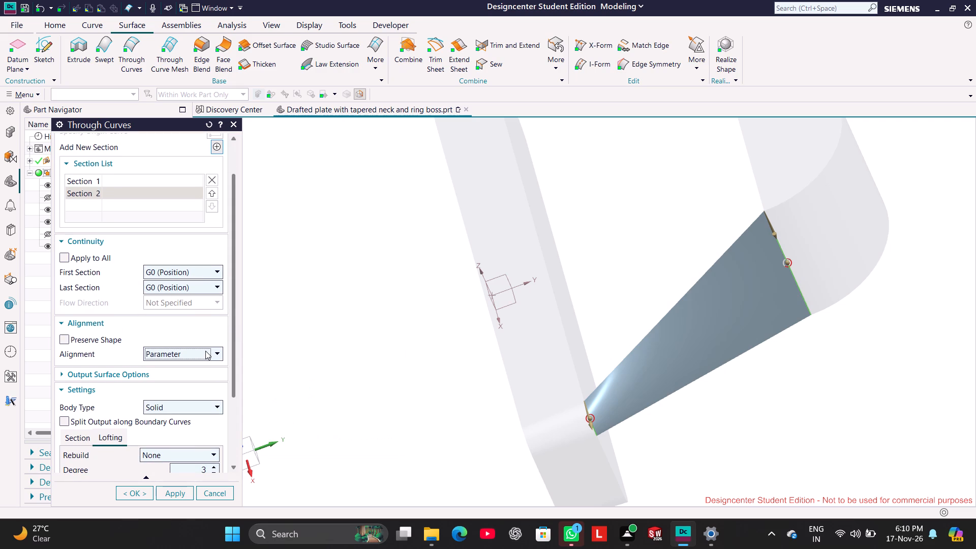
left_click(210, 351)
left_click(65, 370)
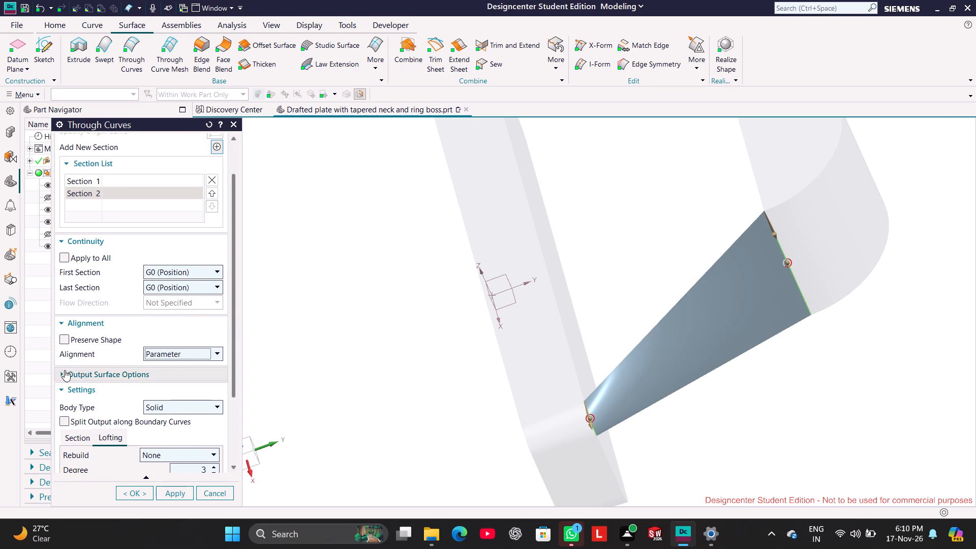
left_click(176, 390)
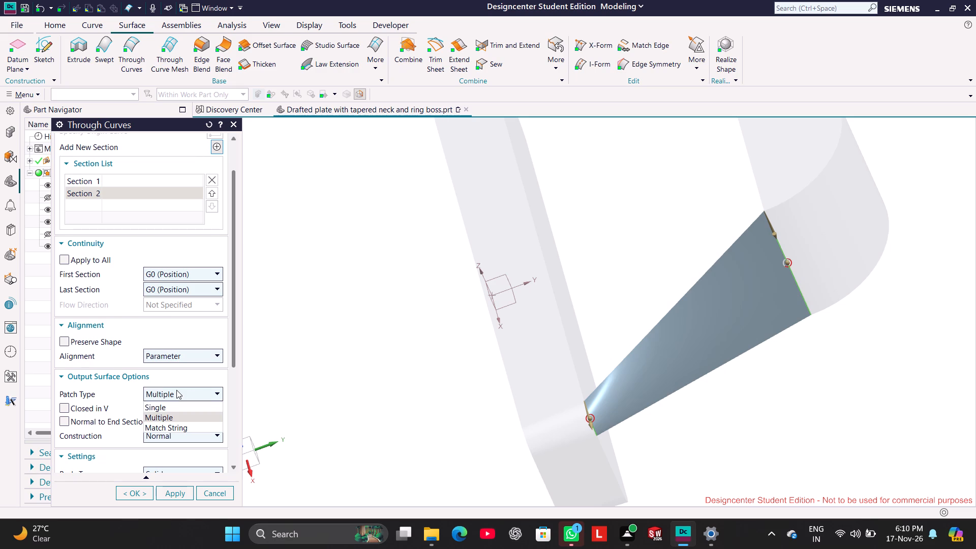
left_click(176, 390)
left_click_drag(230, 355, 238, 392)
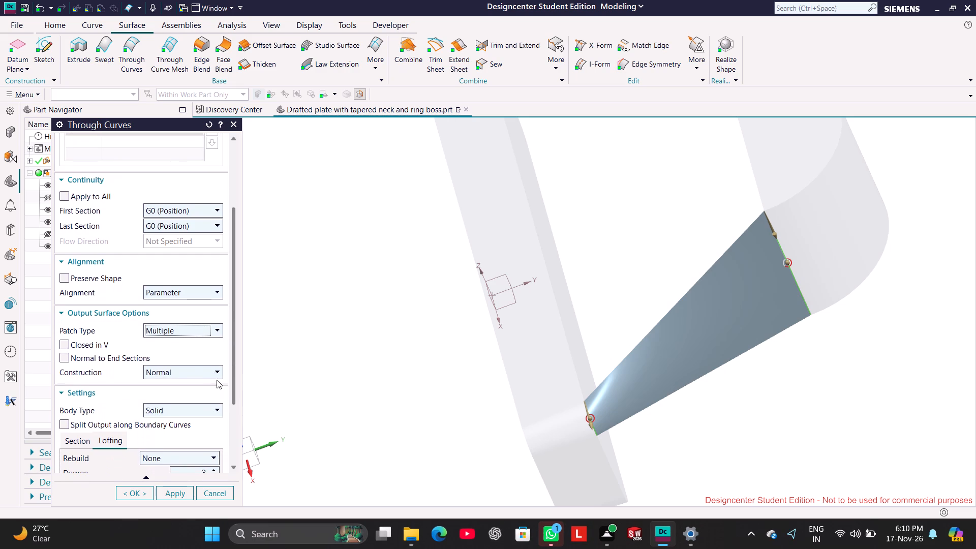
left_click(211, 369)
left_click(211, 368)
left_click_drag(231, 368, 229, 409)
left_click_drag(229, 369, 229, 390)
left_click(209, 315)
left_click(209, 314)
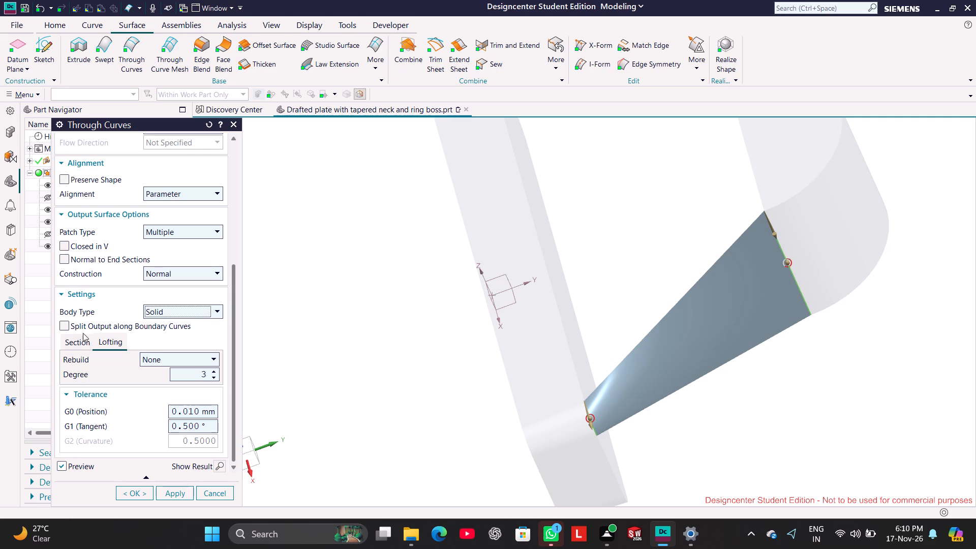
left_click(76, 340)
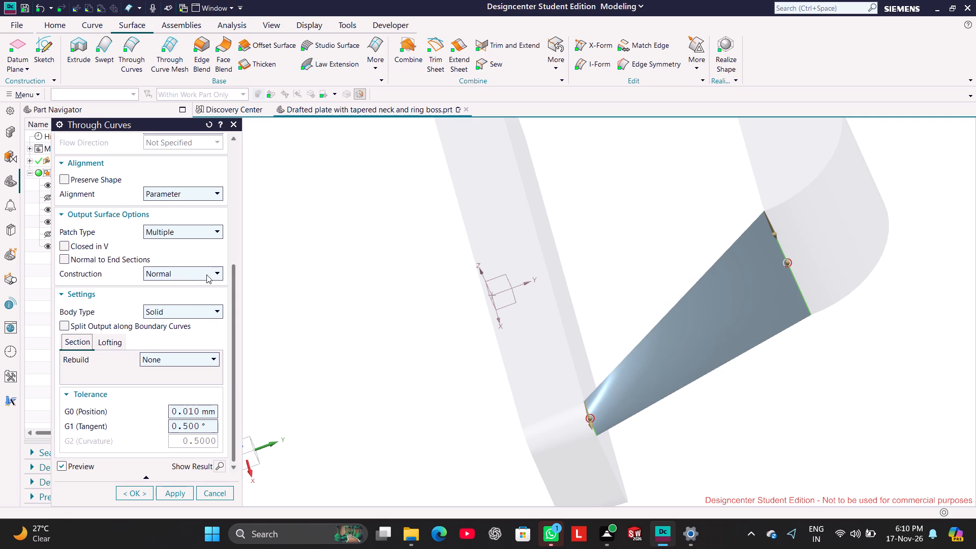
left_click_drag(237, 264, 255, 166)
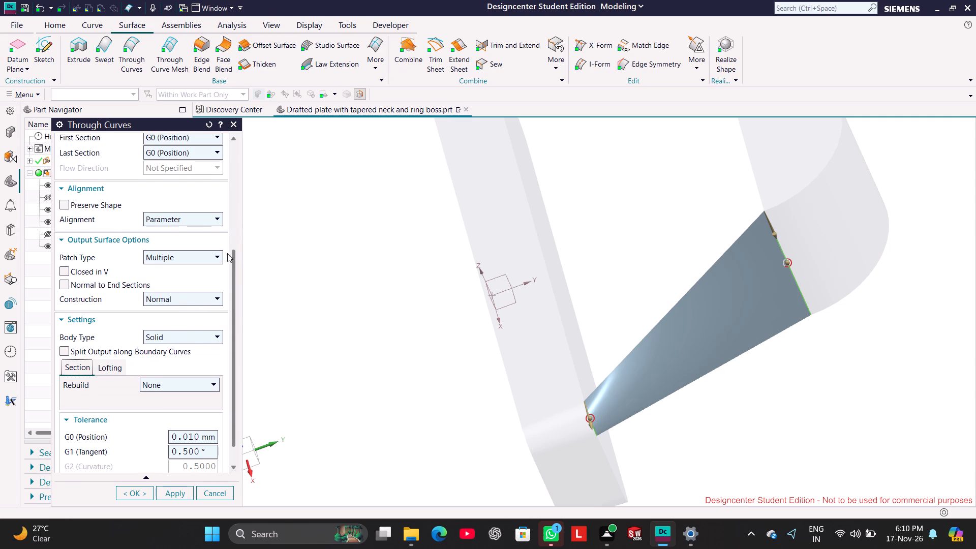
left_click_drag(234, 262, 263, 126)
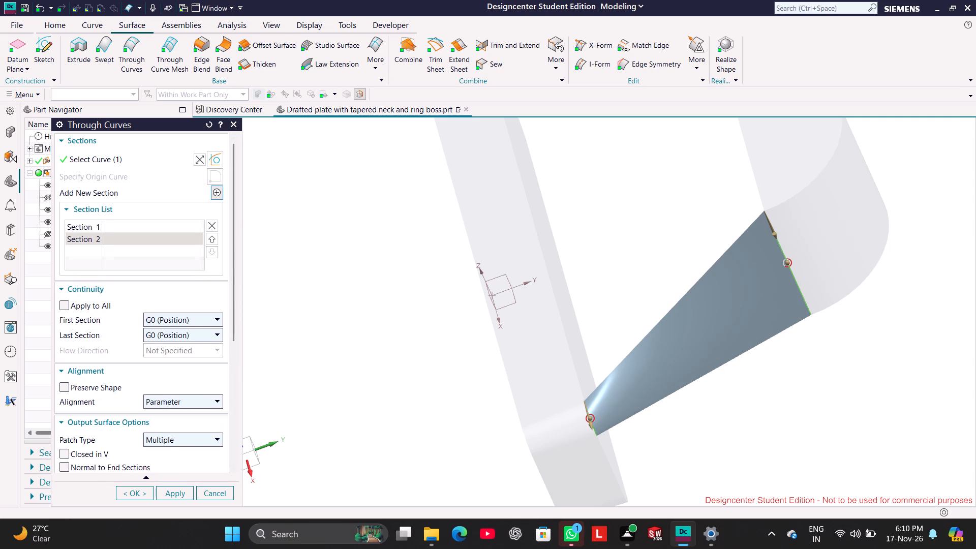
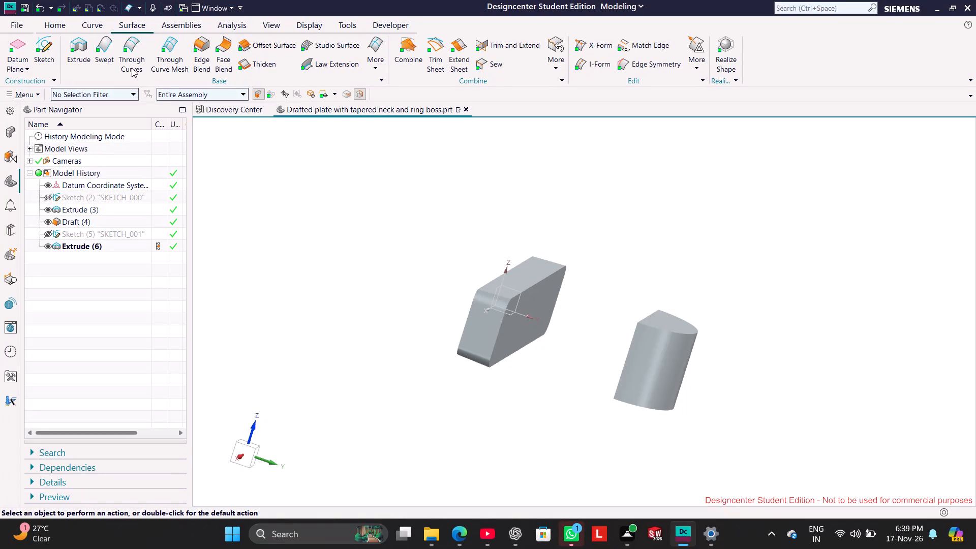
Start a Through Curves loft using Face Edges, with the plate's large face toward the block and the half-round block's flat face as sections.
left_click(131, 49)
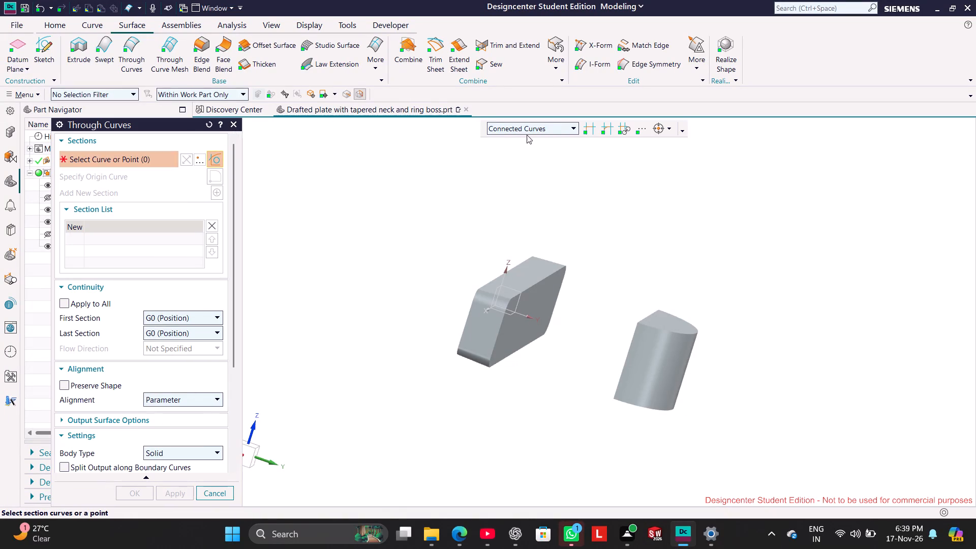
left_click(570, 129)
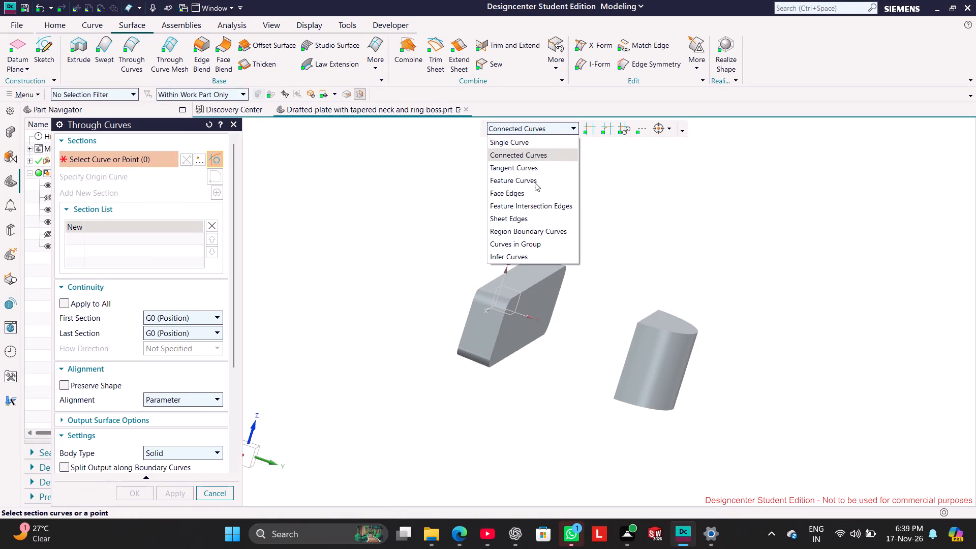
left_click(535, 194)
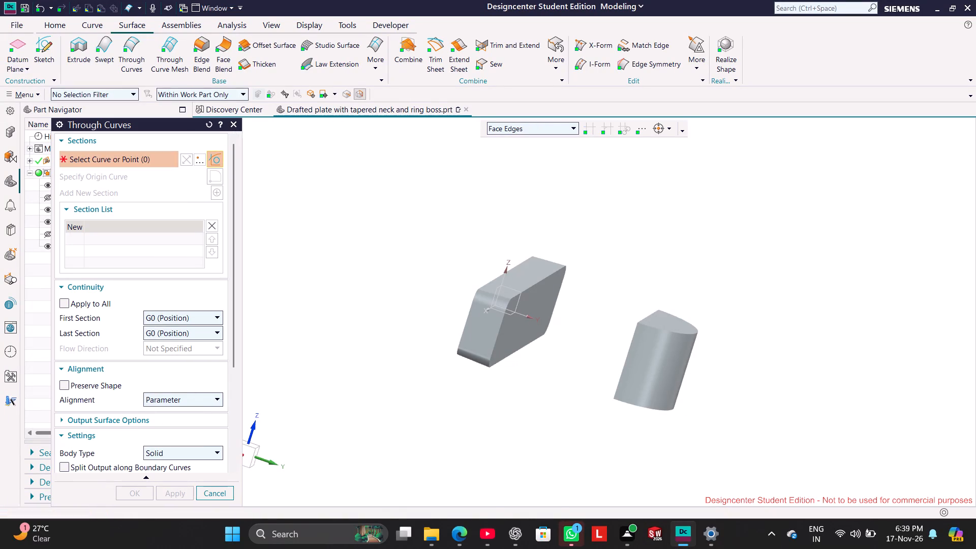
left_click(513, 313)
left_click(214, 193)
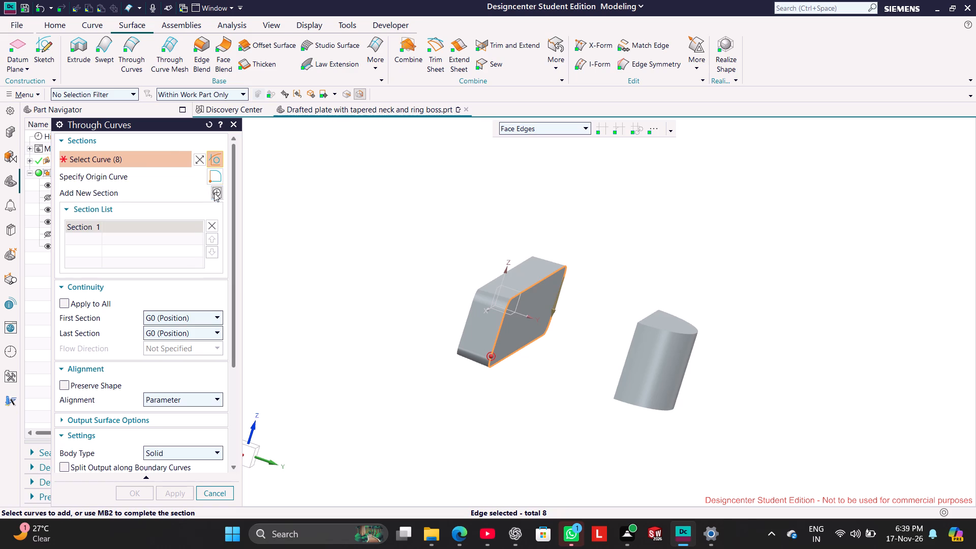
middle_click_drag(512, 338, 529, 389)
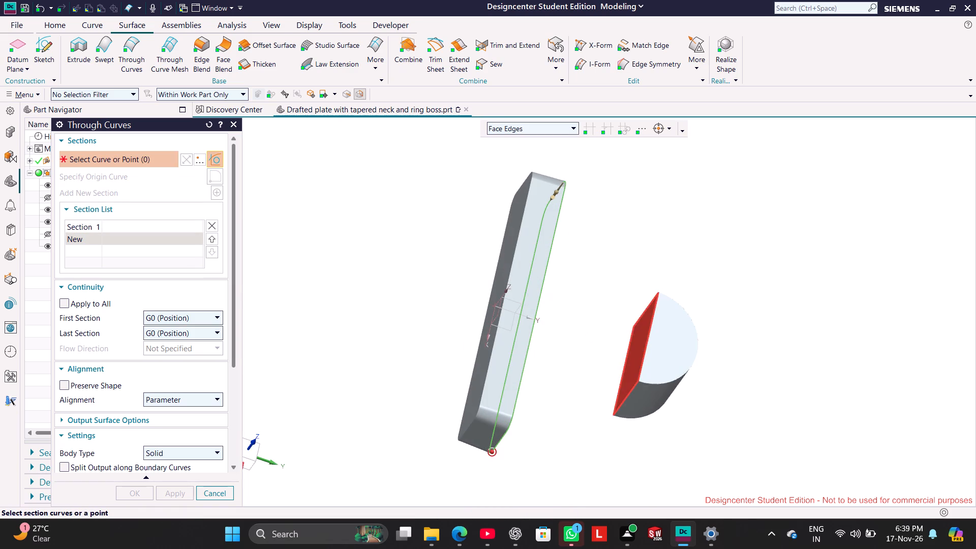
left_click(638, 359)
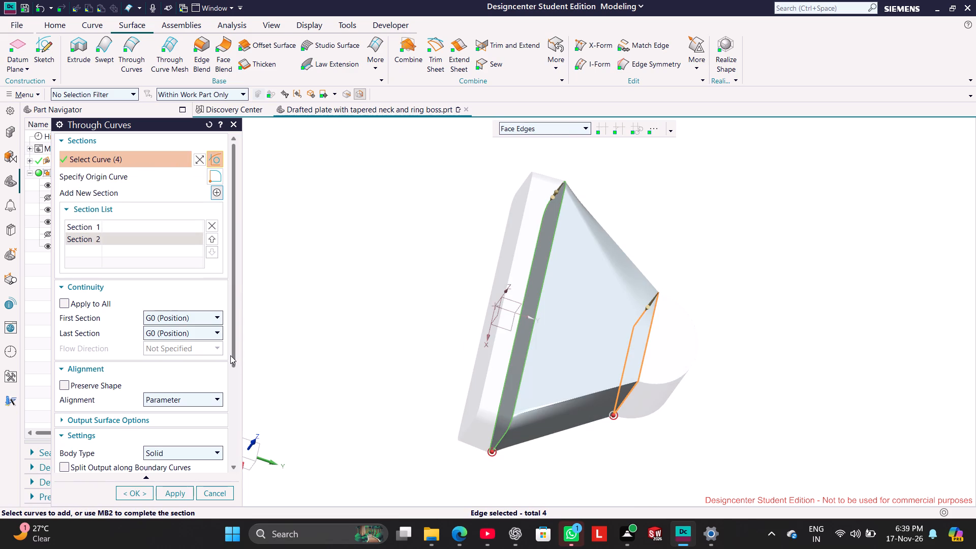
Make the loft Normal to End Sections and create it as a solid neck between the plate and half-round block.
left_click_drag(230, 355, 221, 420)
left_click(70, 320)
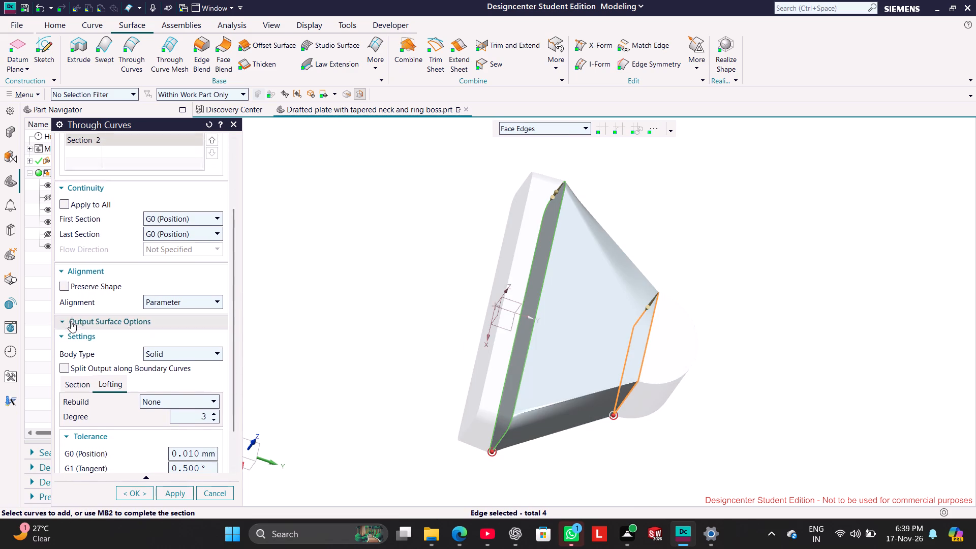
left_click(66, 367)
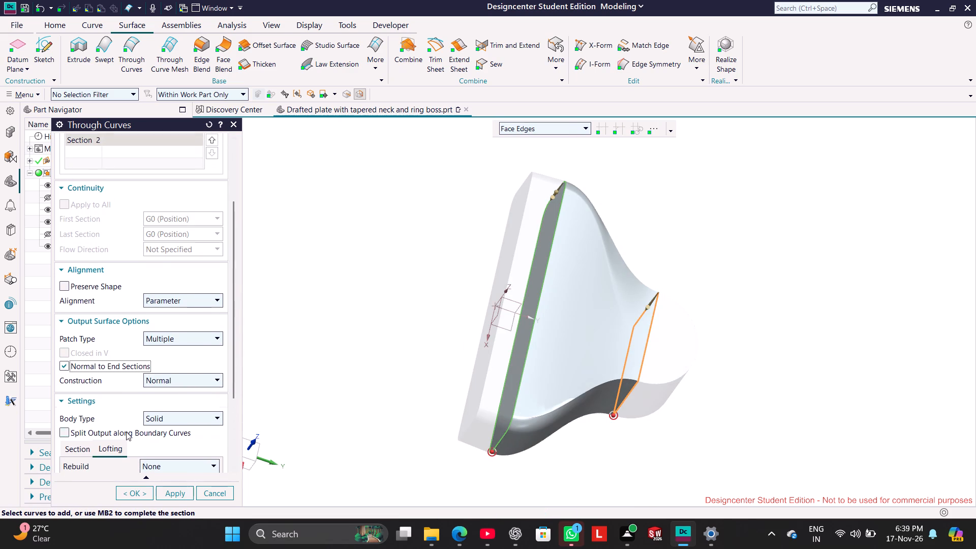
left_click(162, 495)
left_click(137, 495)
middle_click_drag(313, 402, 312, 374)
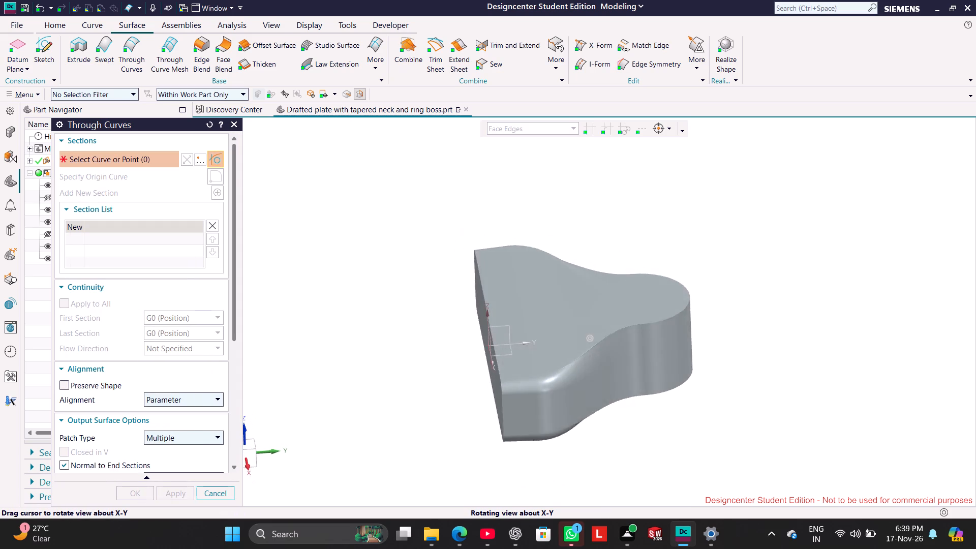
middle_click_drag(312, 374, 314, 375)
left_click(234, 118)
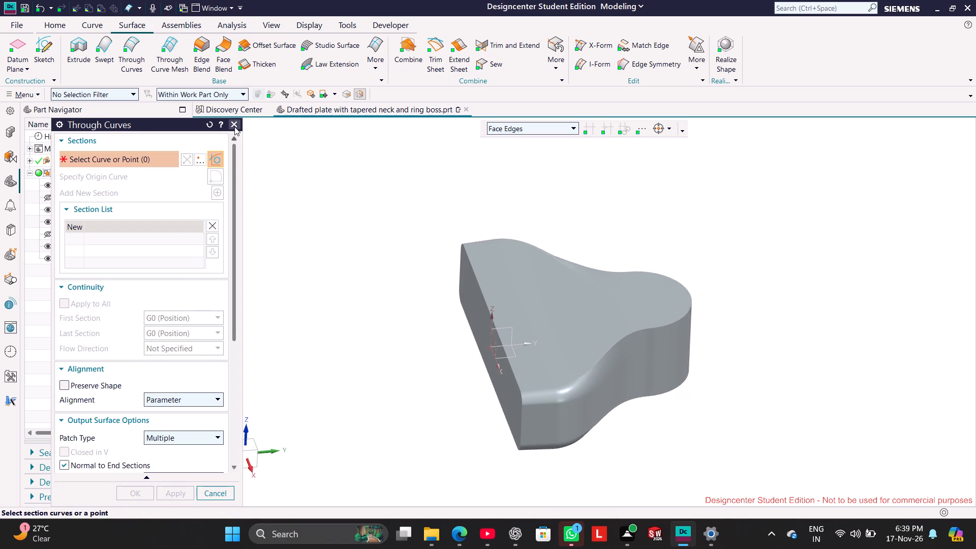
left_click(234, 127)
Display the model shaded with edges and orient it to the isometric view.
right_click_drag(370, 329, 468, 278)
left_click(376, 308)
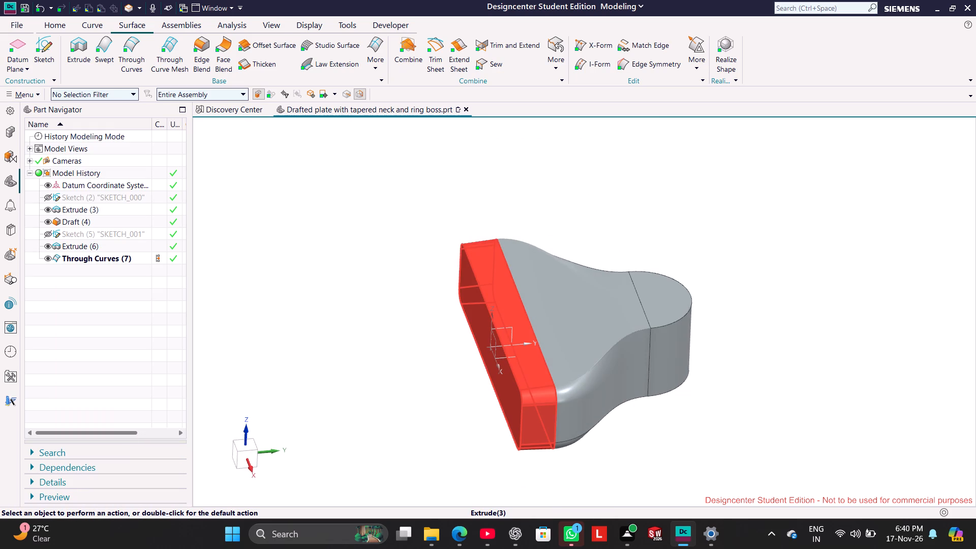
right_click_drag(344, 314, 471, 239)
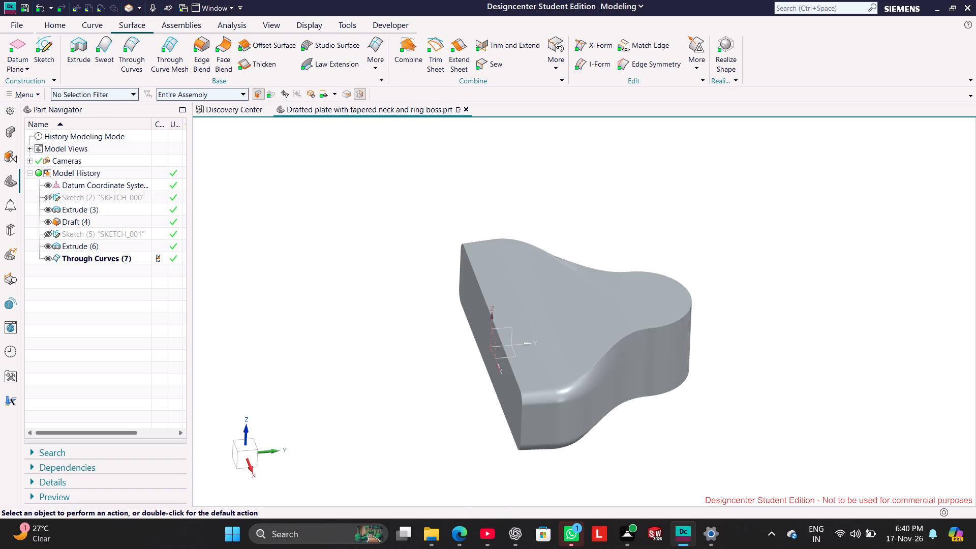
right_click_drag(348, 331, 425, 248)
left_click(66, 27)
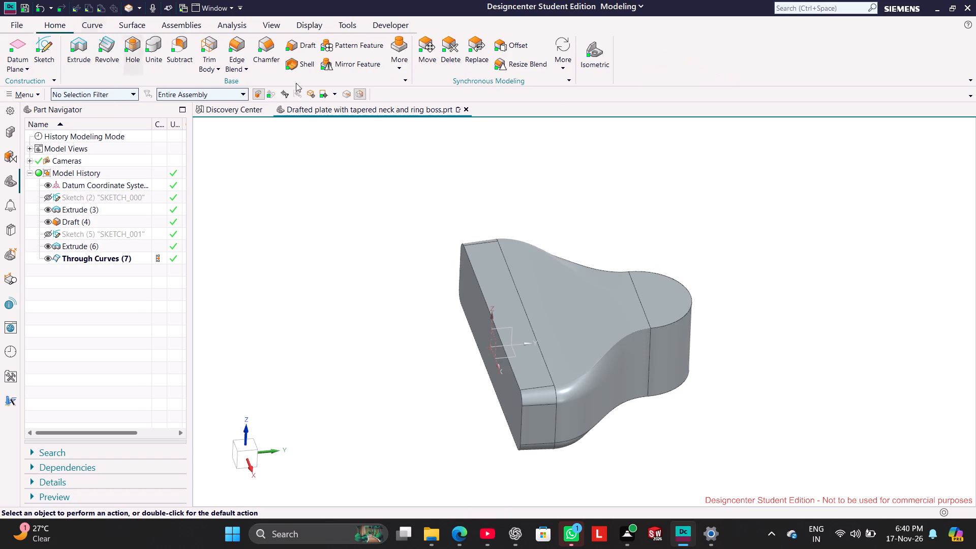
left_click(602, 52)
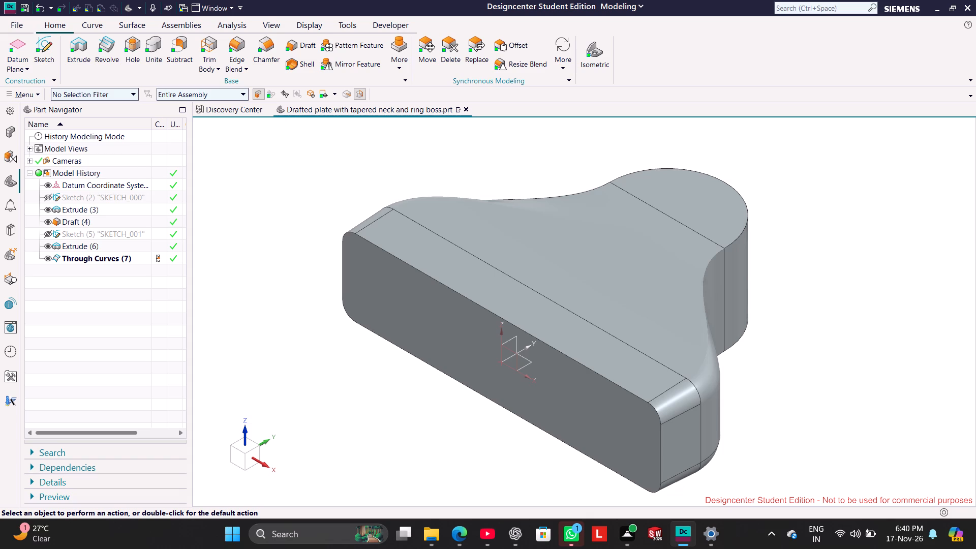
left_click(707, 382)
left_click(826, 287)
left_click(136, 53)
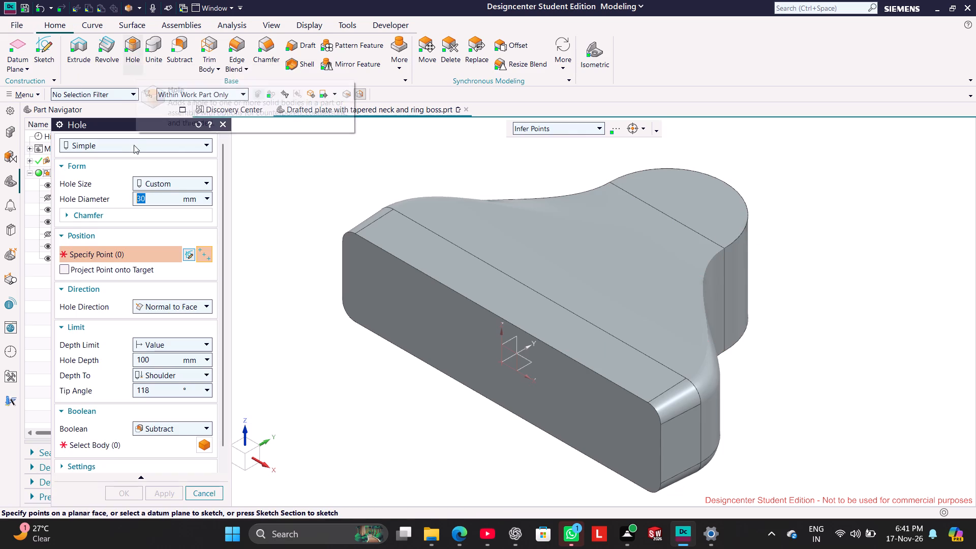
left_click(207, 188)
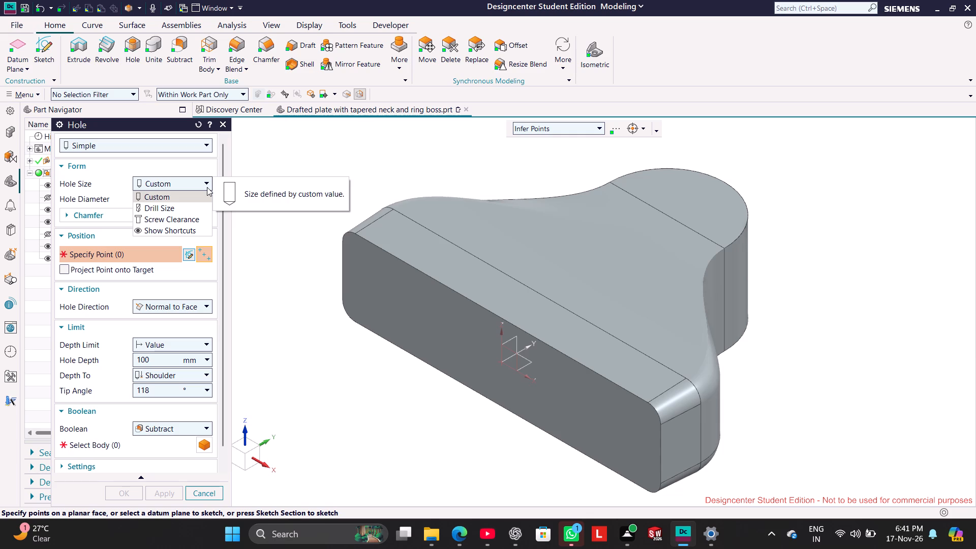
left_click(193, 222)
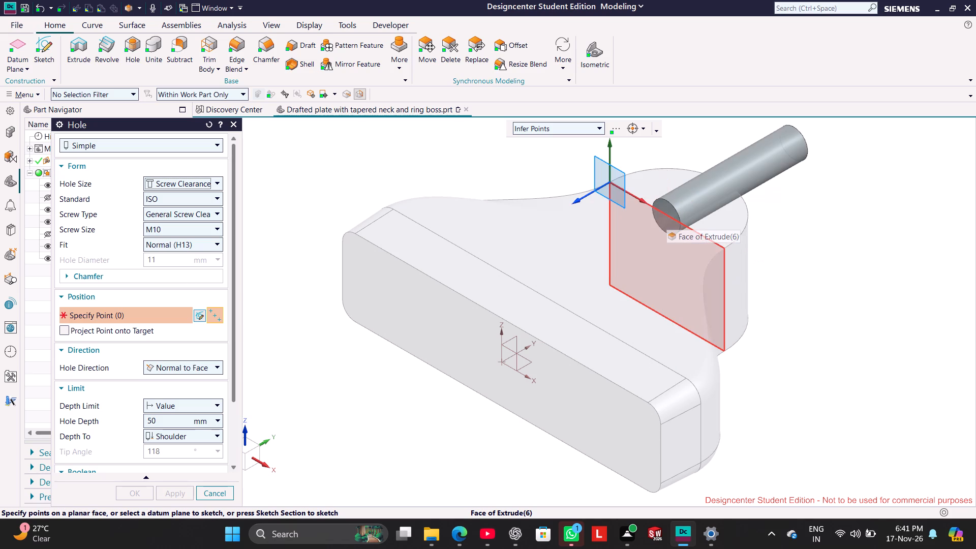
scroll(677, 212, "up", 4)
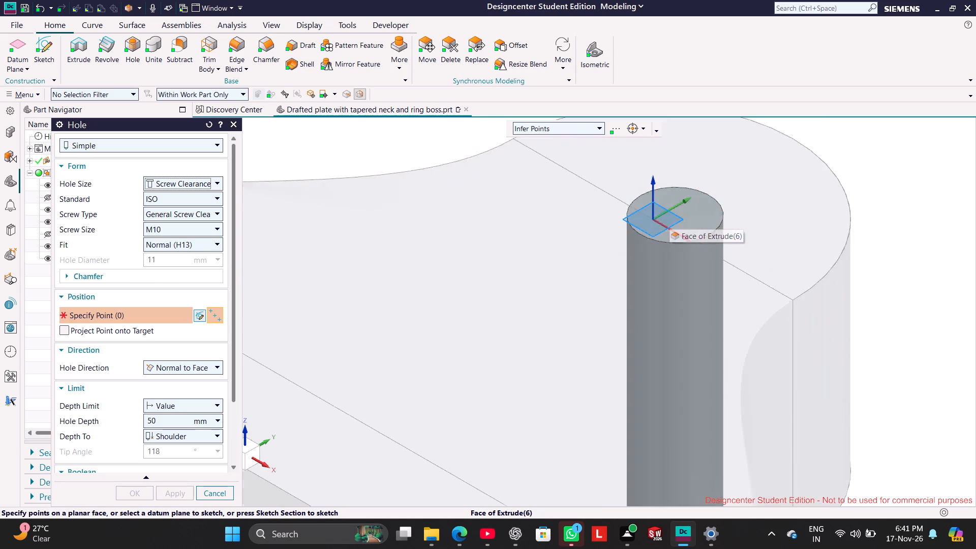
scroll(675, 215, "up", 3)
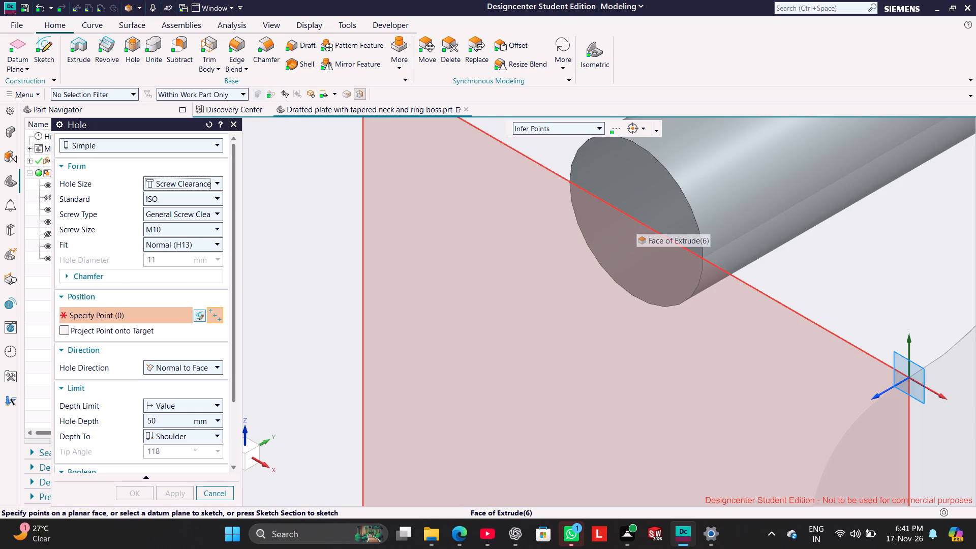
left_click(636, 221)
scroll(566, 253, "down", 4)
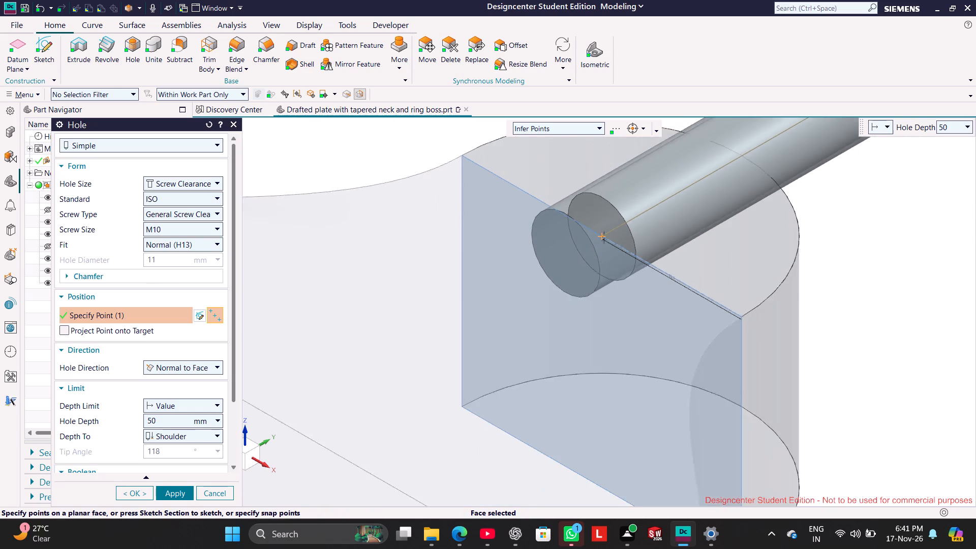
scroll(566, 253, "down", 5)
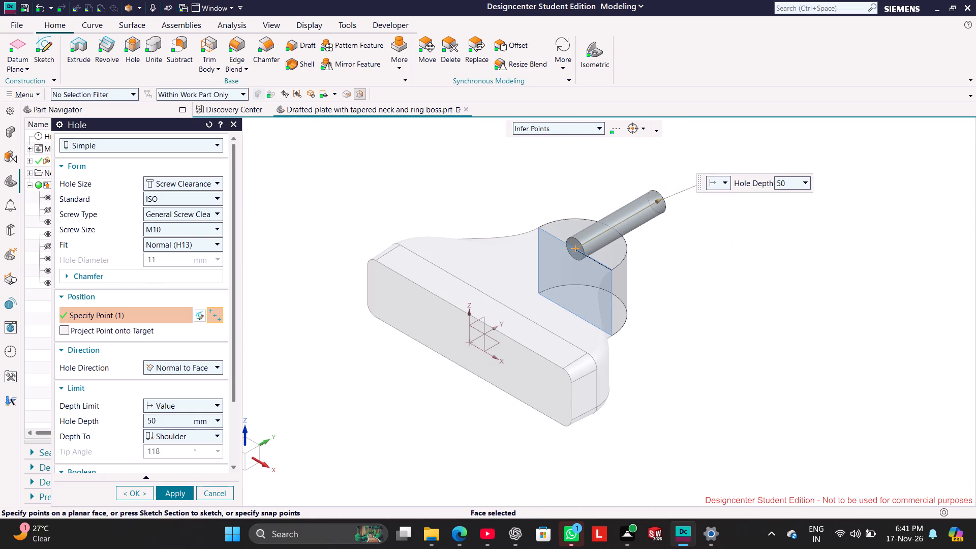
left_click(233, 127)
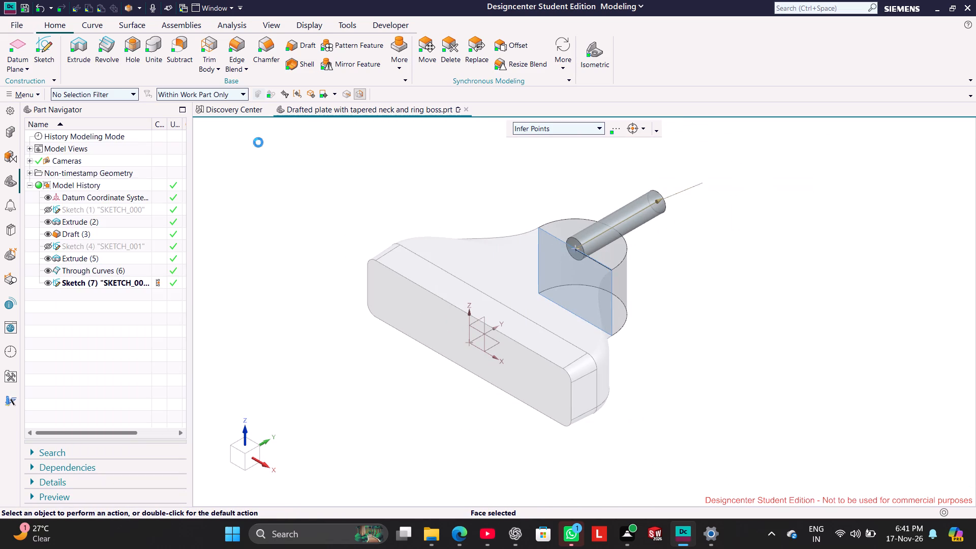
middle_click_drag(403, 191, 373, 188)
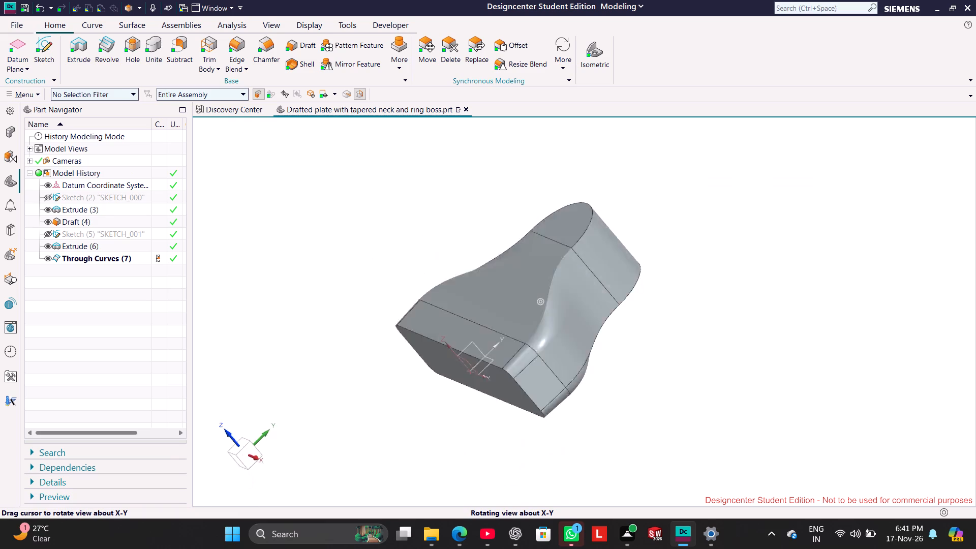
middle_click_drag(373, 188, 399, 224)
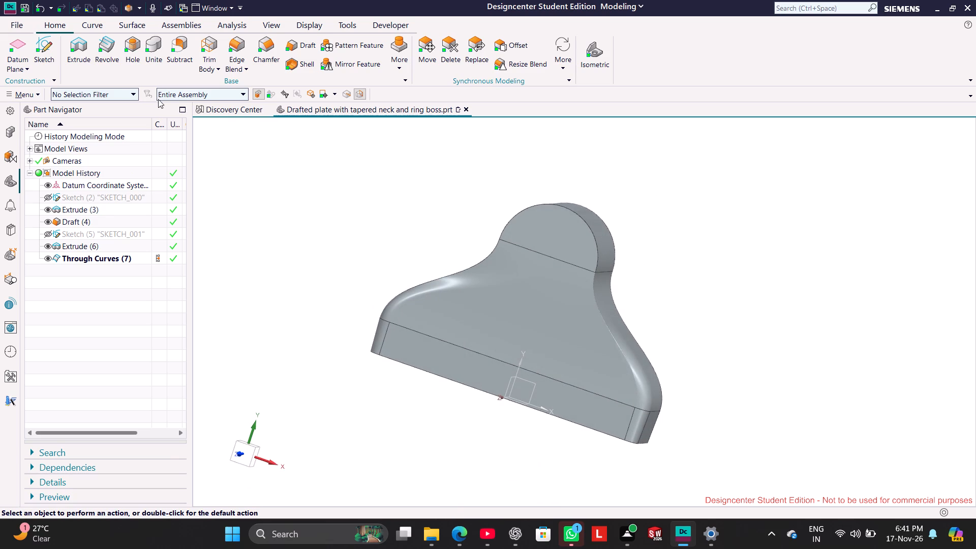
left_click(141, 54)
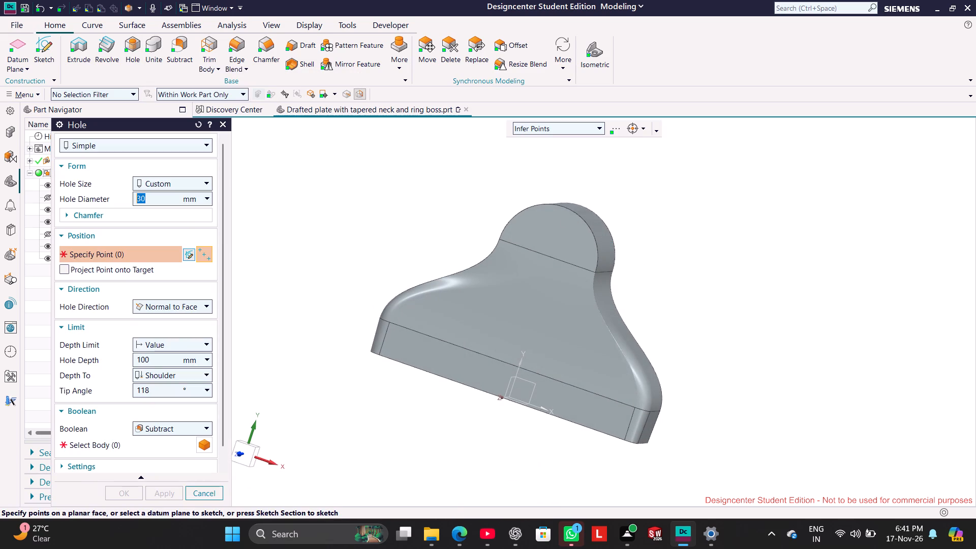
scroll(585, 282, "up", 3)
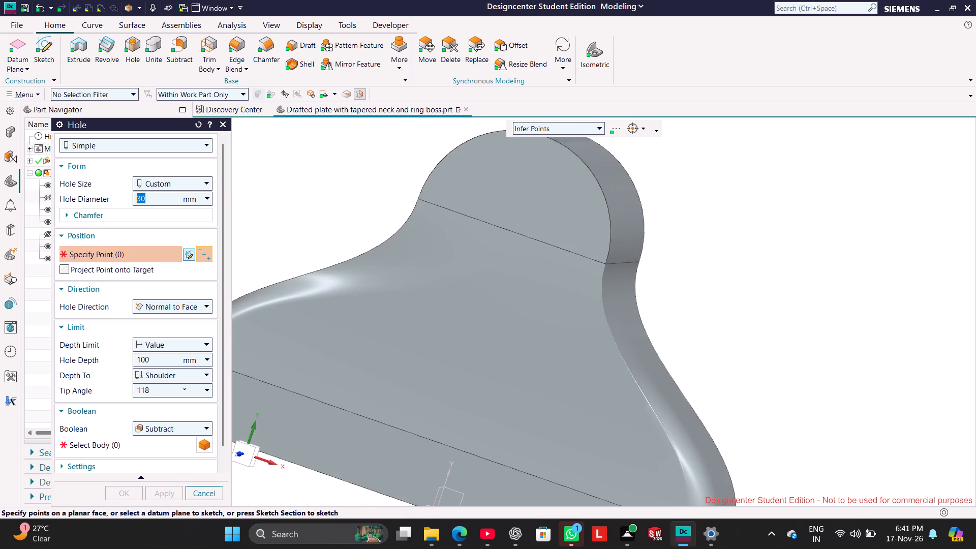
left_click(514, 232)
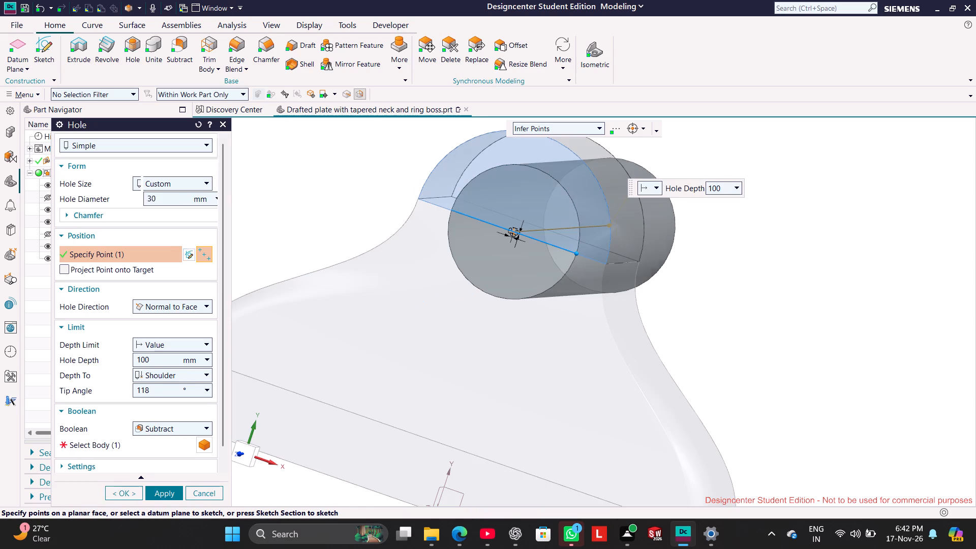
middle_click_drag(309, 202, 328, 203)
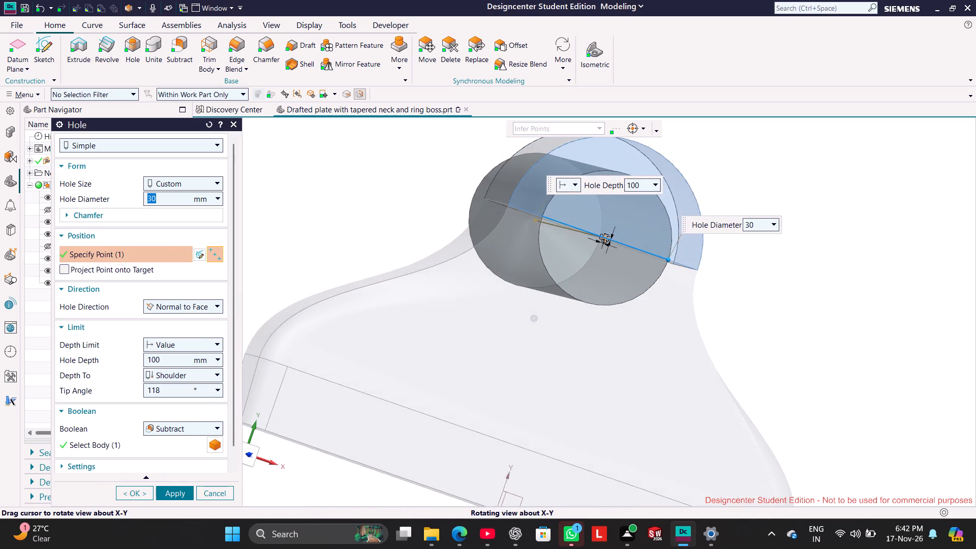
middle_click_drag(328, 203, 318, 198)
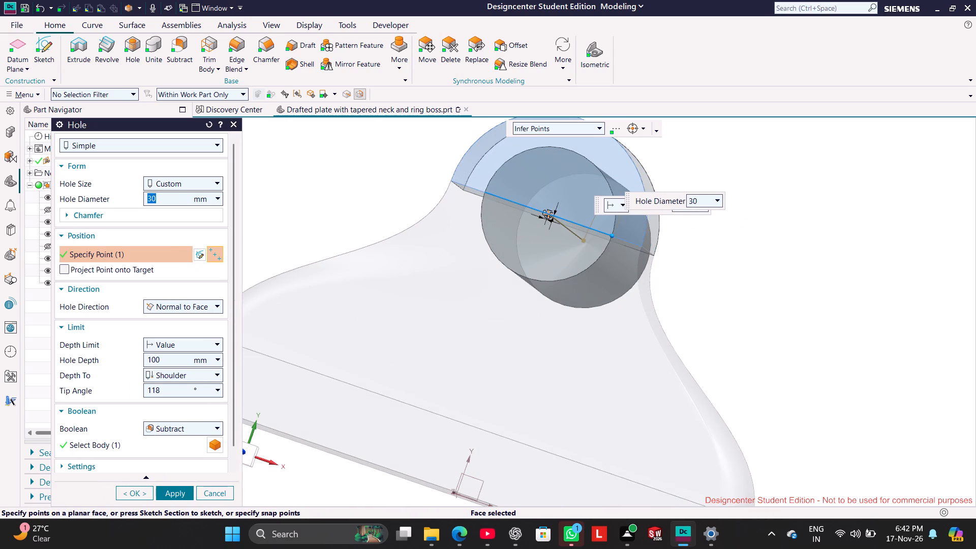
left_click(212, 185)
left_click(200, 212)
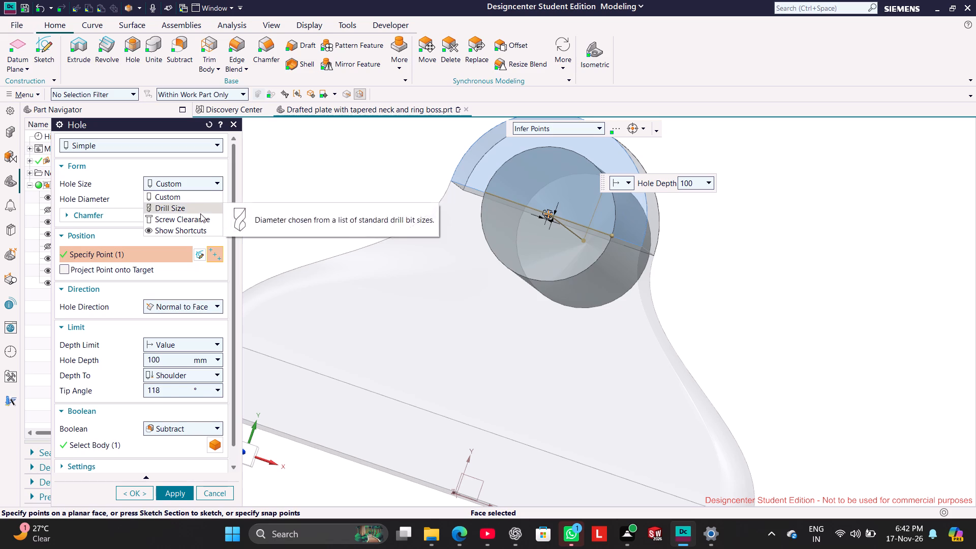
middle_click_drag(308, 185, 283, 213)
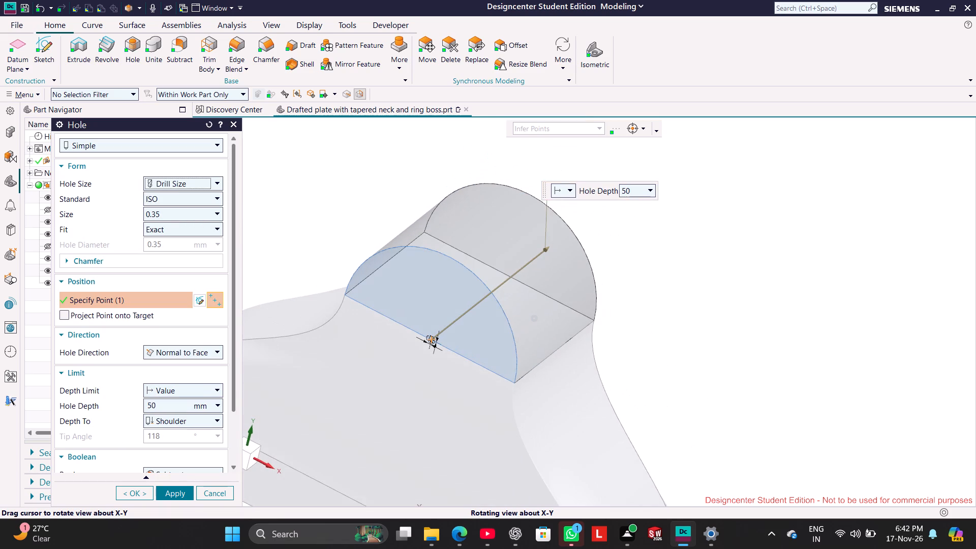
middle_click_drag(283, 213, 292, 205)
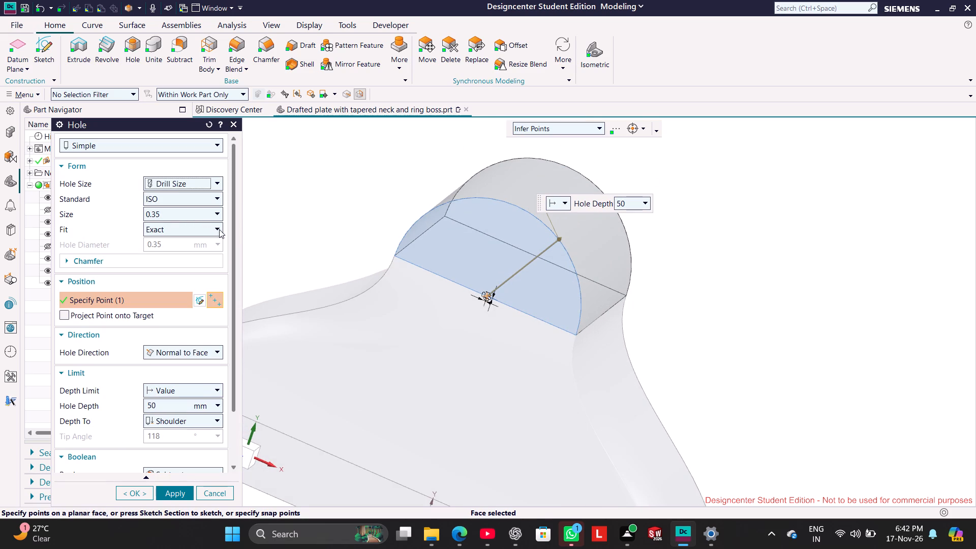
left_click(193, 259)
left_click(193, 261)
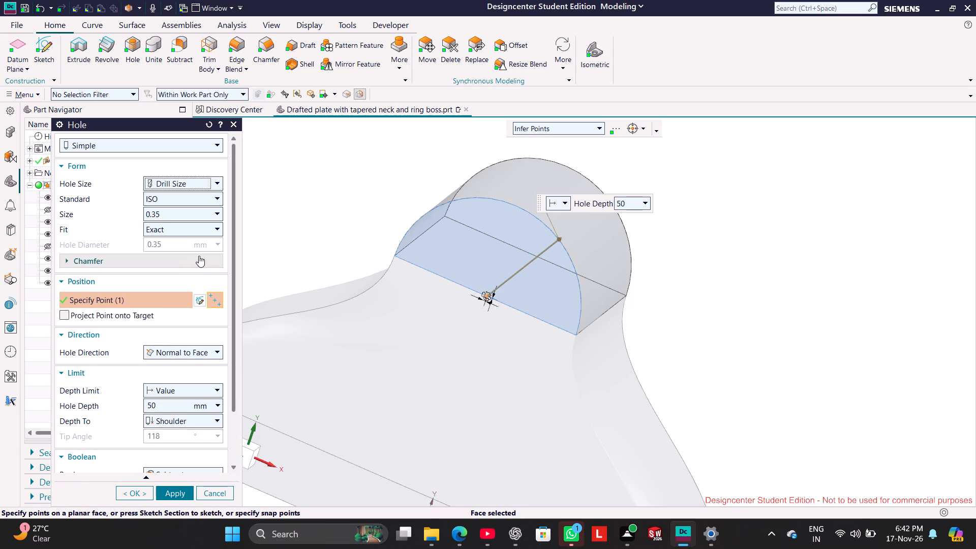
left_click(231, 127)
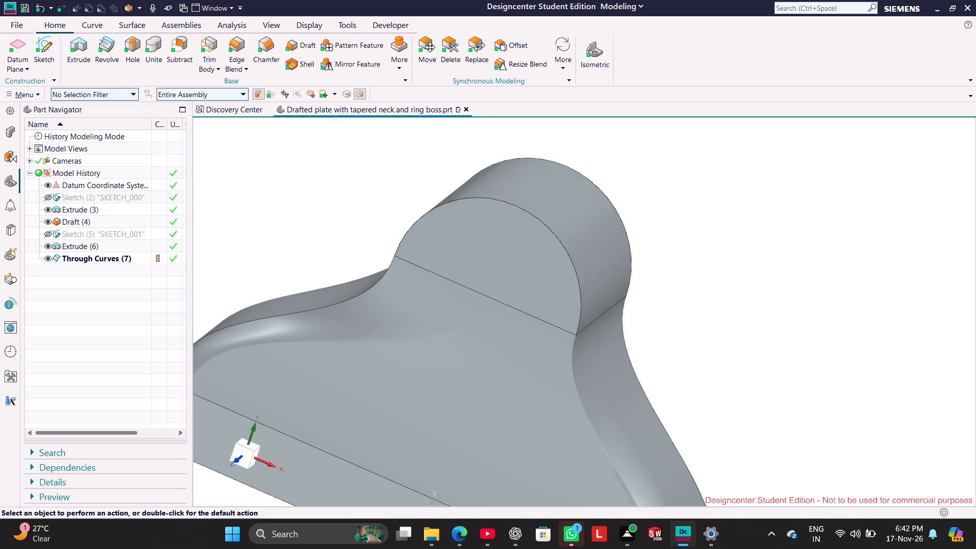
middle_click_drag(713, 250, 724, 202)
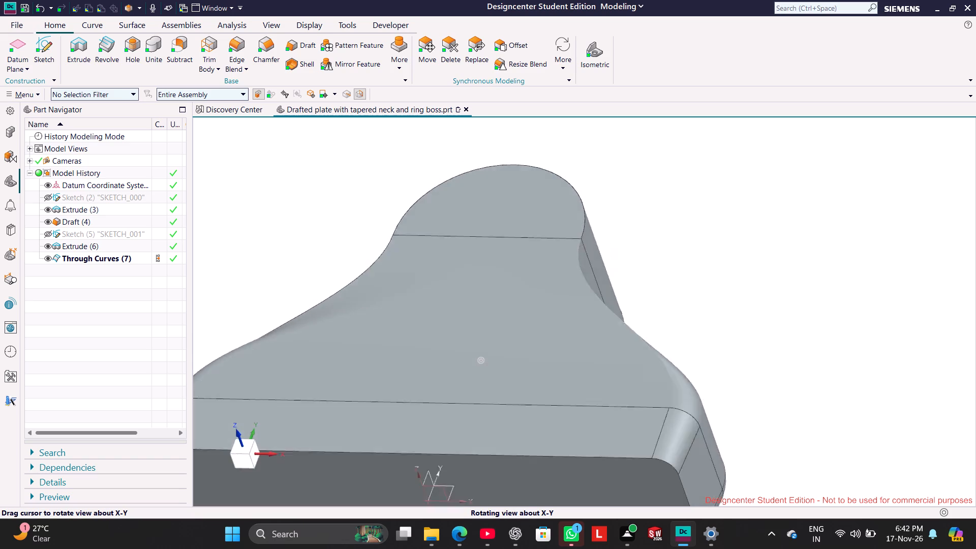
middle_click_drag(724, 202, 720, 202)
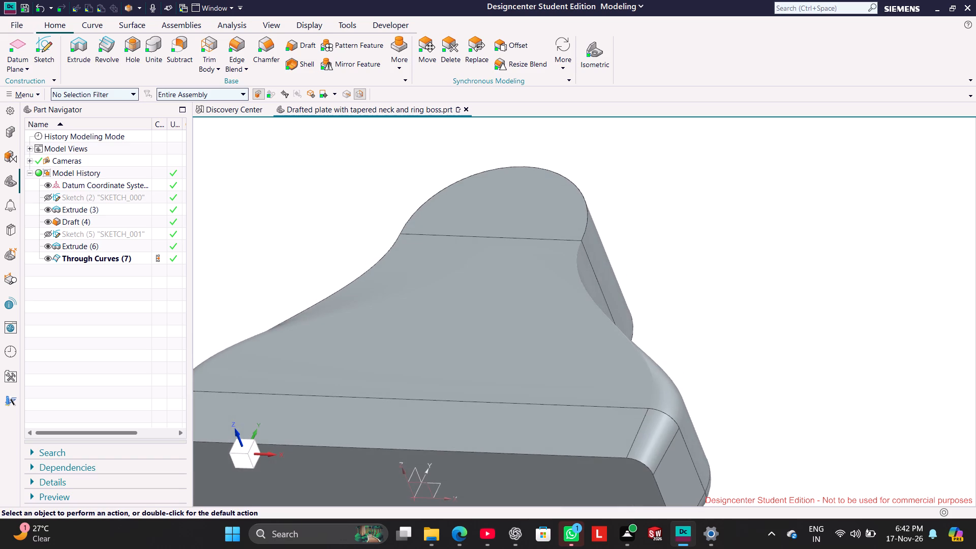
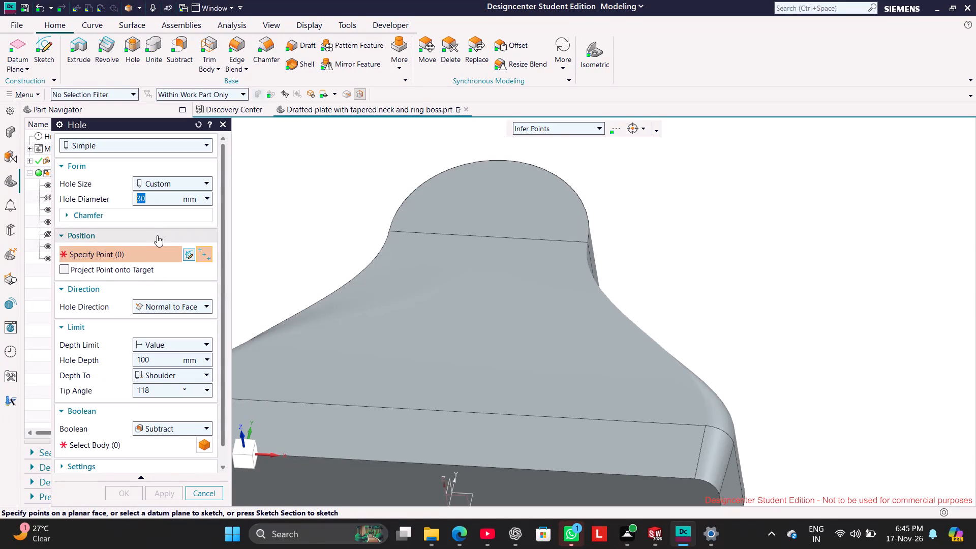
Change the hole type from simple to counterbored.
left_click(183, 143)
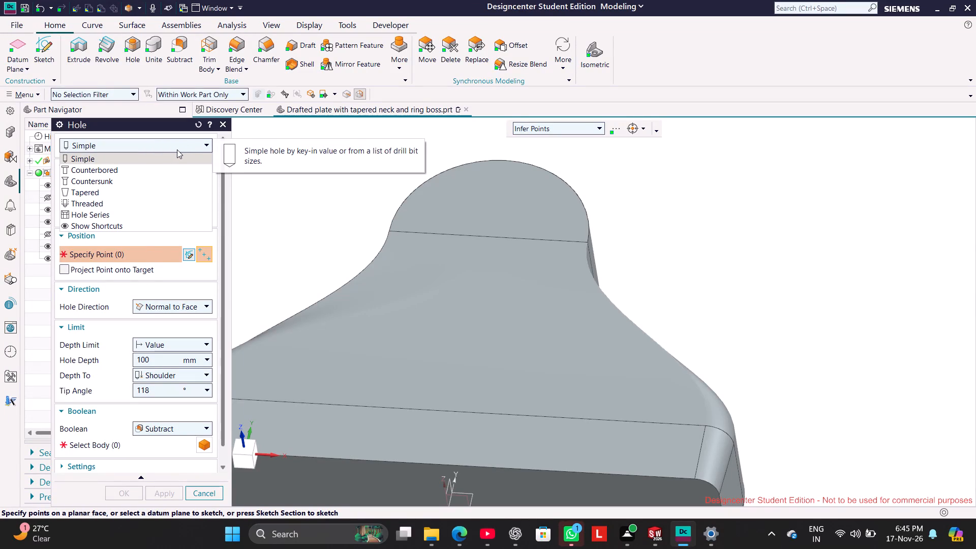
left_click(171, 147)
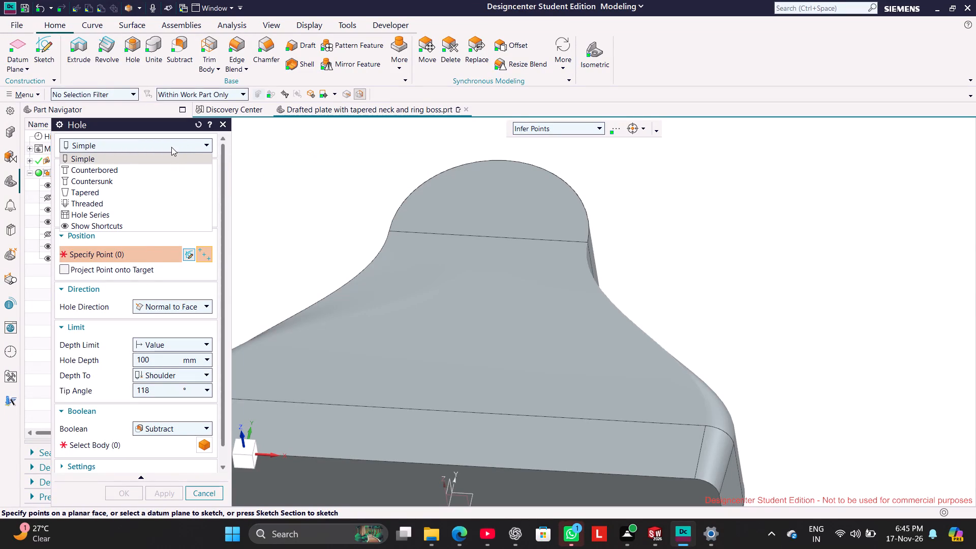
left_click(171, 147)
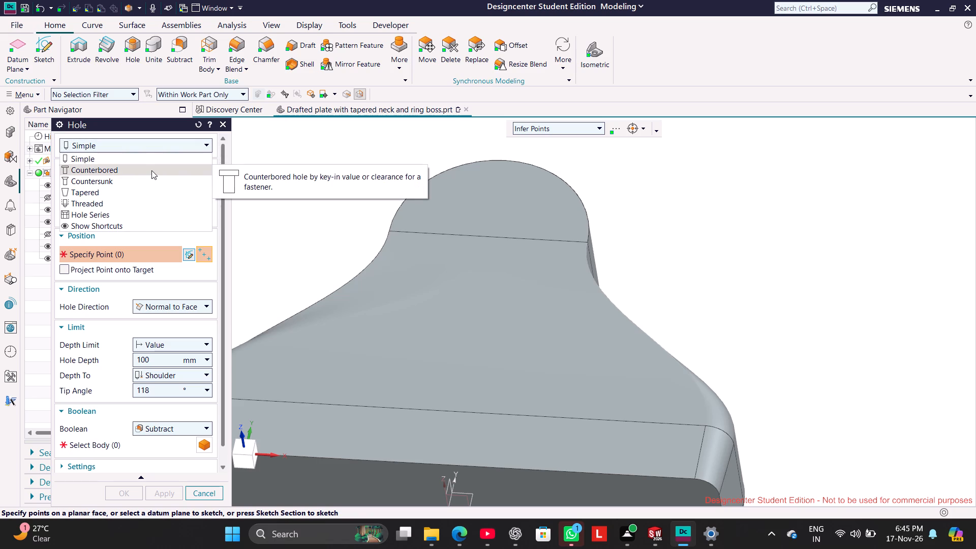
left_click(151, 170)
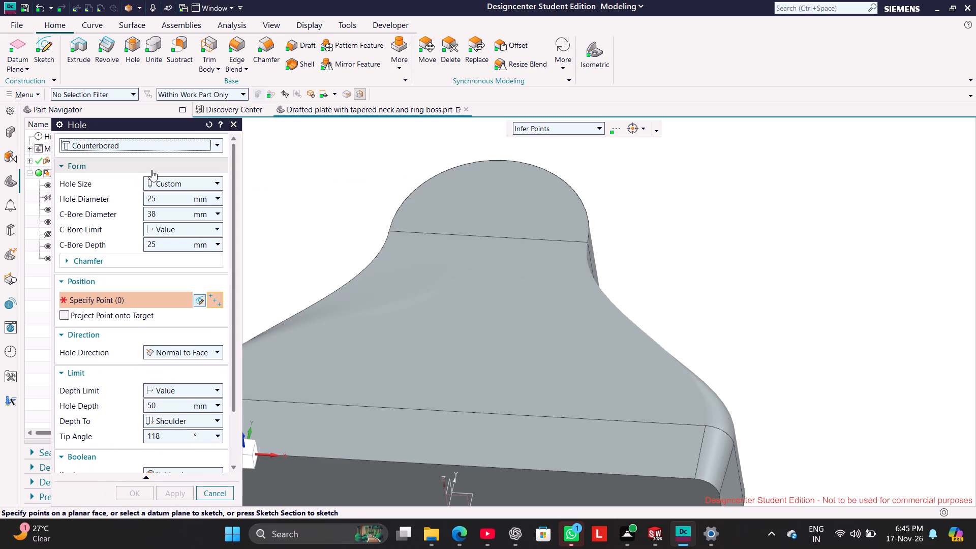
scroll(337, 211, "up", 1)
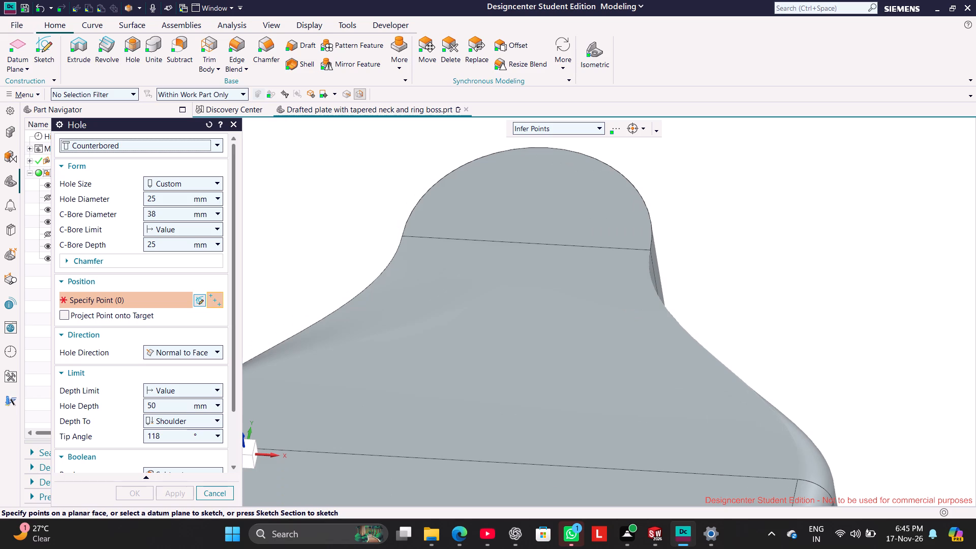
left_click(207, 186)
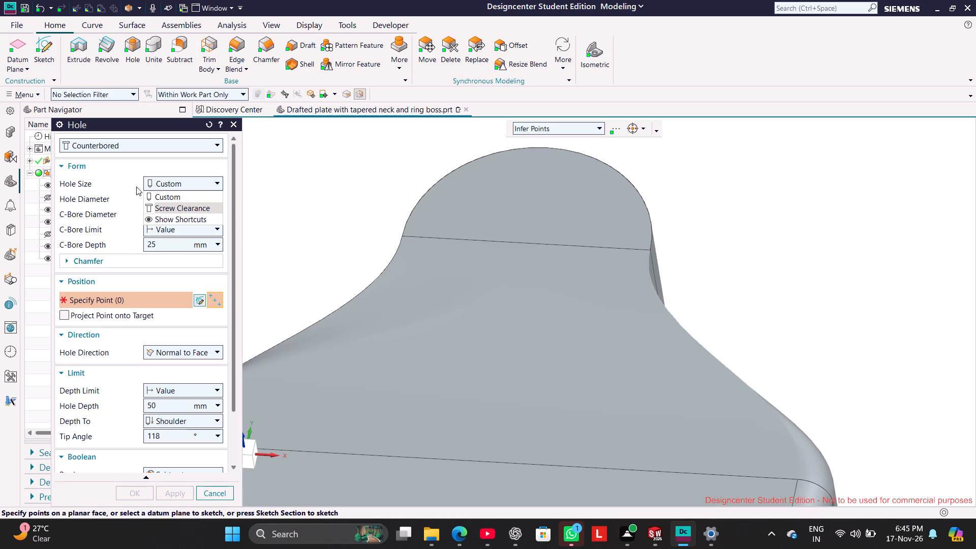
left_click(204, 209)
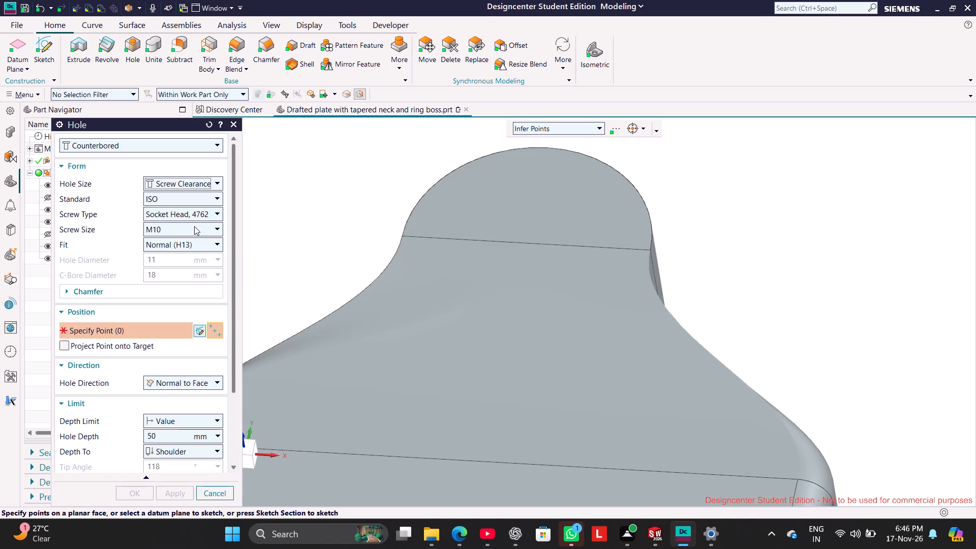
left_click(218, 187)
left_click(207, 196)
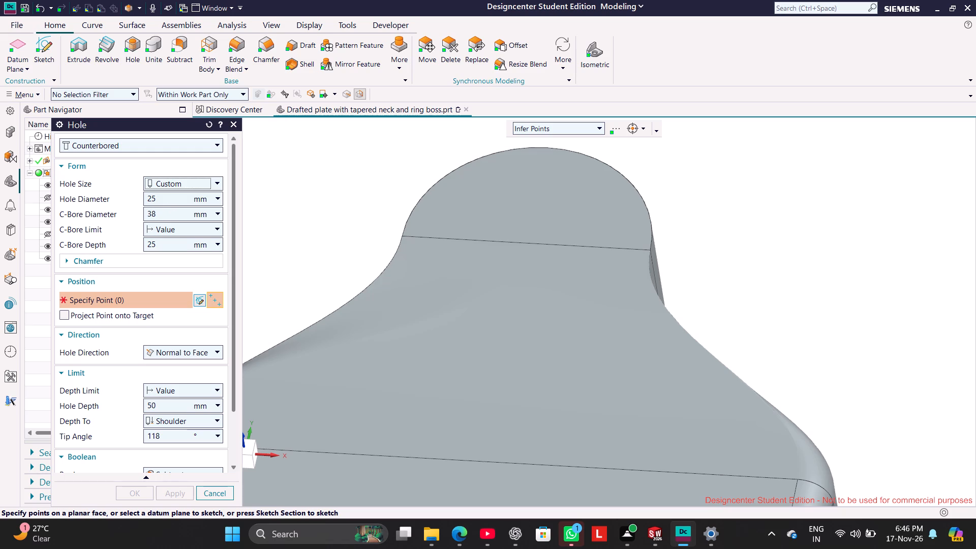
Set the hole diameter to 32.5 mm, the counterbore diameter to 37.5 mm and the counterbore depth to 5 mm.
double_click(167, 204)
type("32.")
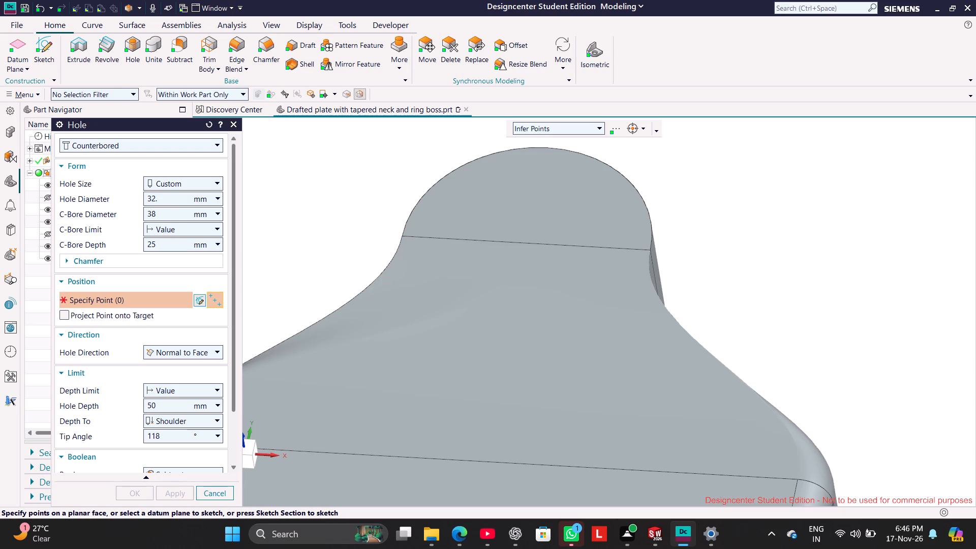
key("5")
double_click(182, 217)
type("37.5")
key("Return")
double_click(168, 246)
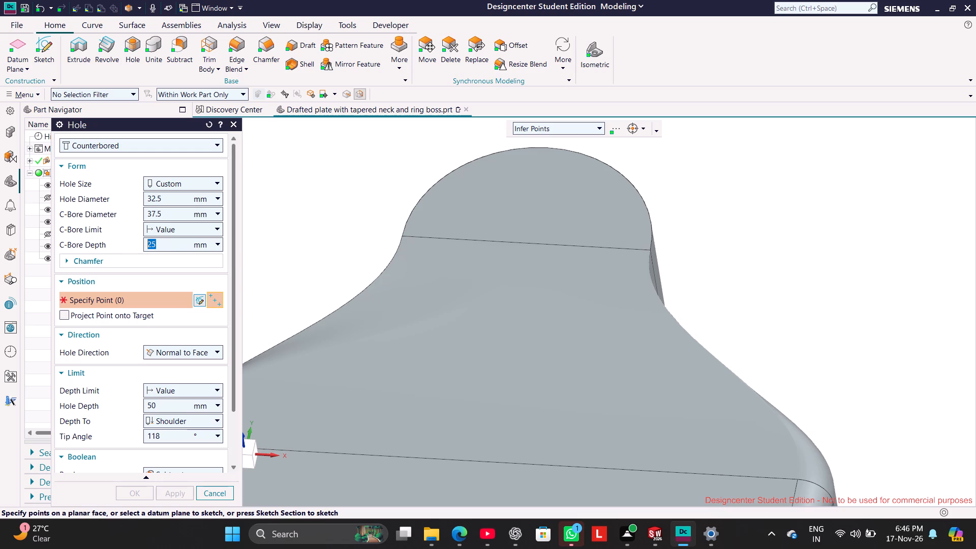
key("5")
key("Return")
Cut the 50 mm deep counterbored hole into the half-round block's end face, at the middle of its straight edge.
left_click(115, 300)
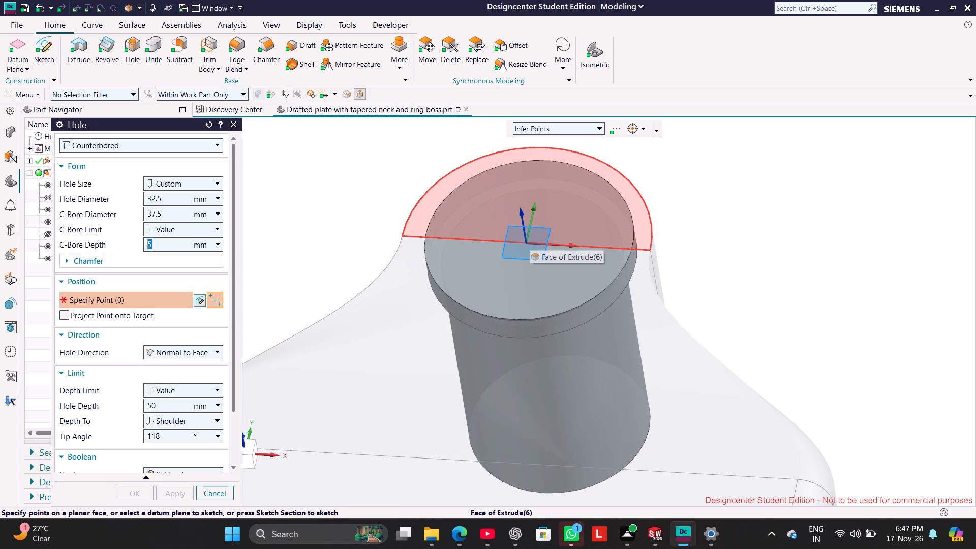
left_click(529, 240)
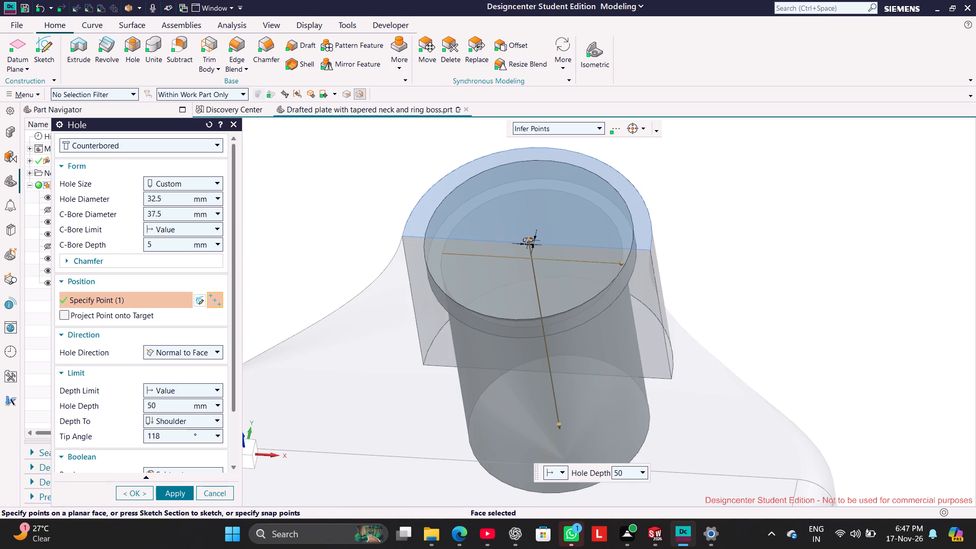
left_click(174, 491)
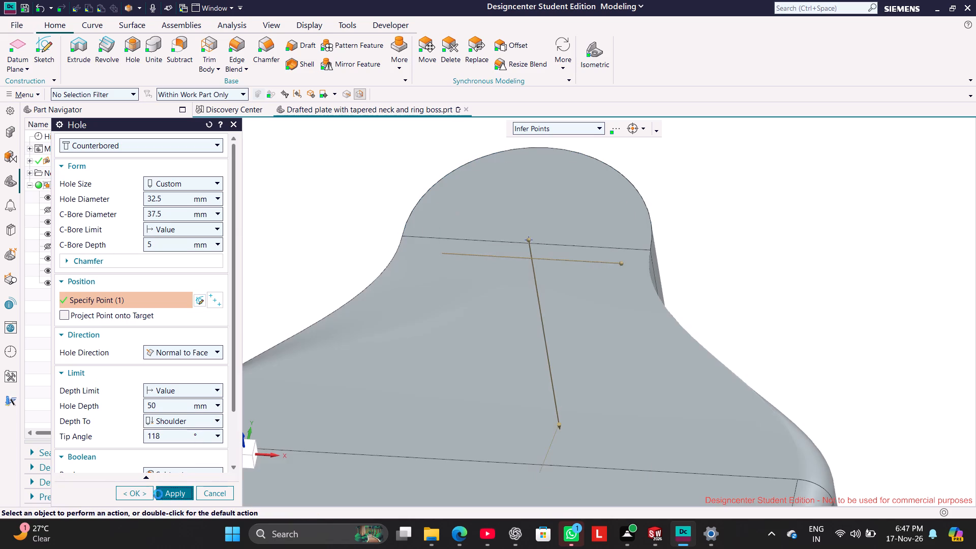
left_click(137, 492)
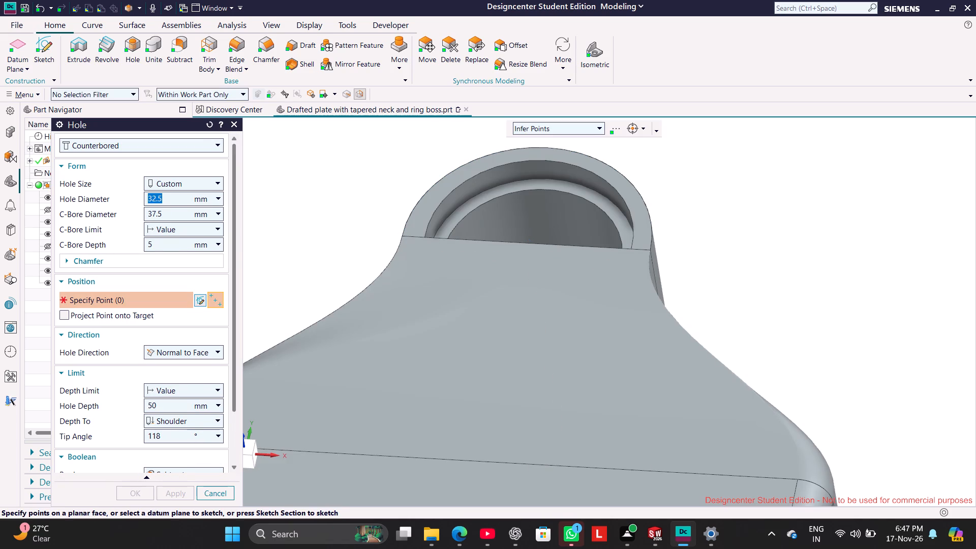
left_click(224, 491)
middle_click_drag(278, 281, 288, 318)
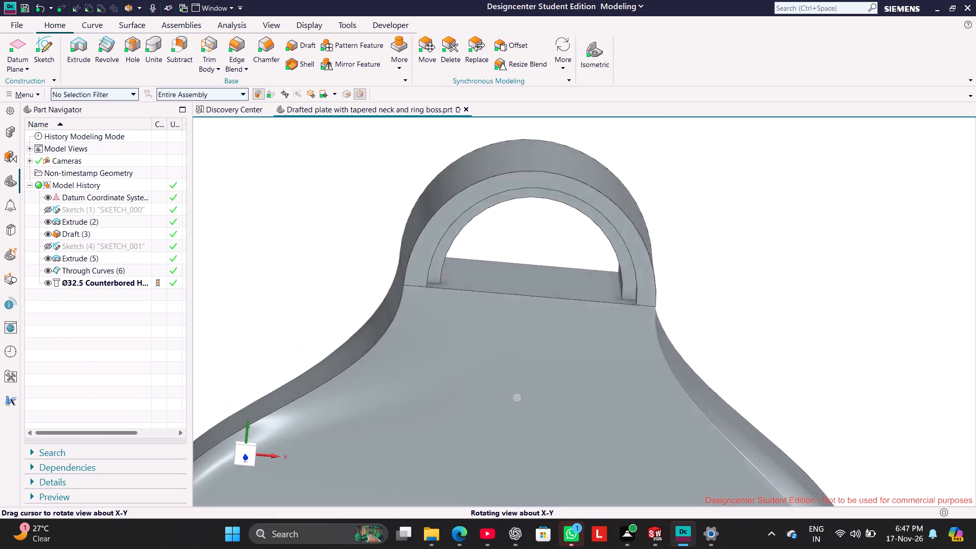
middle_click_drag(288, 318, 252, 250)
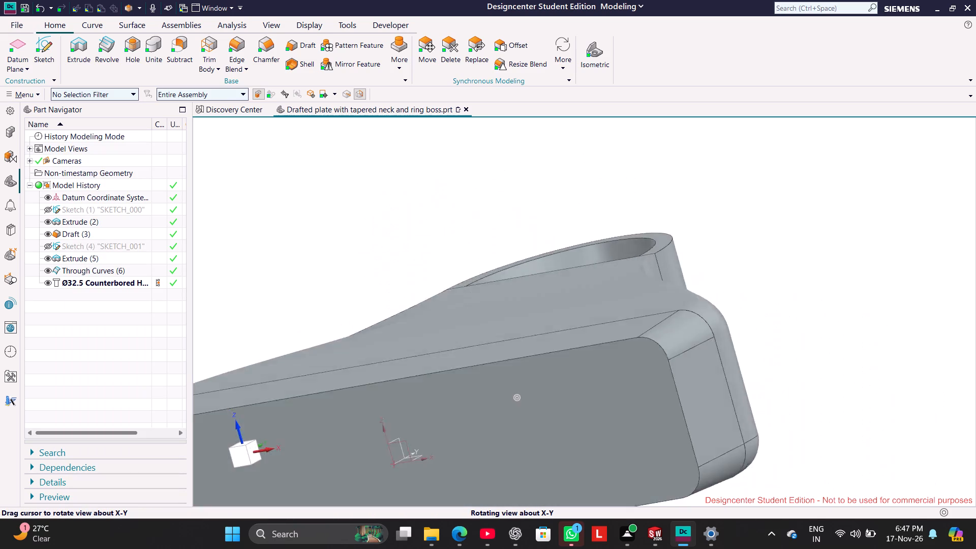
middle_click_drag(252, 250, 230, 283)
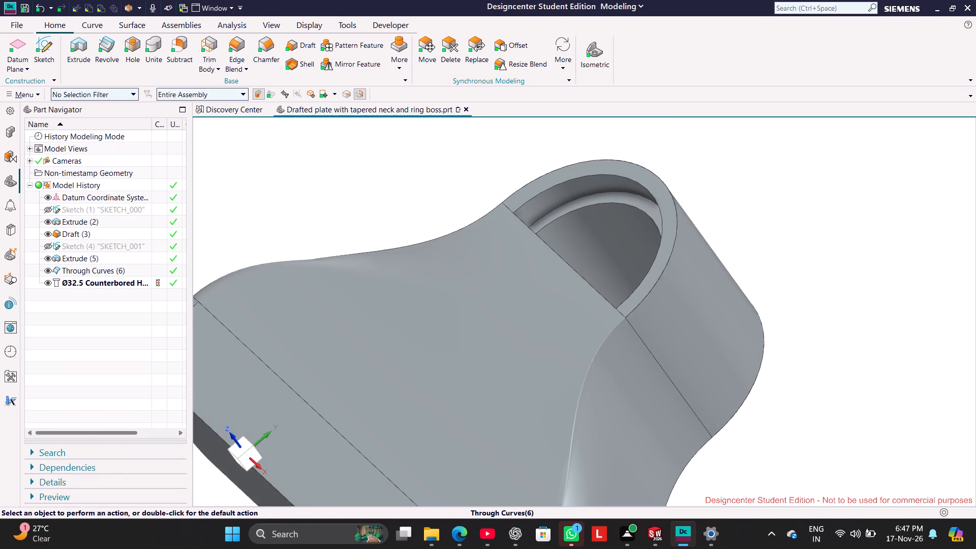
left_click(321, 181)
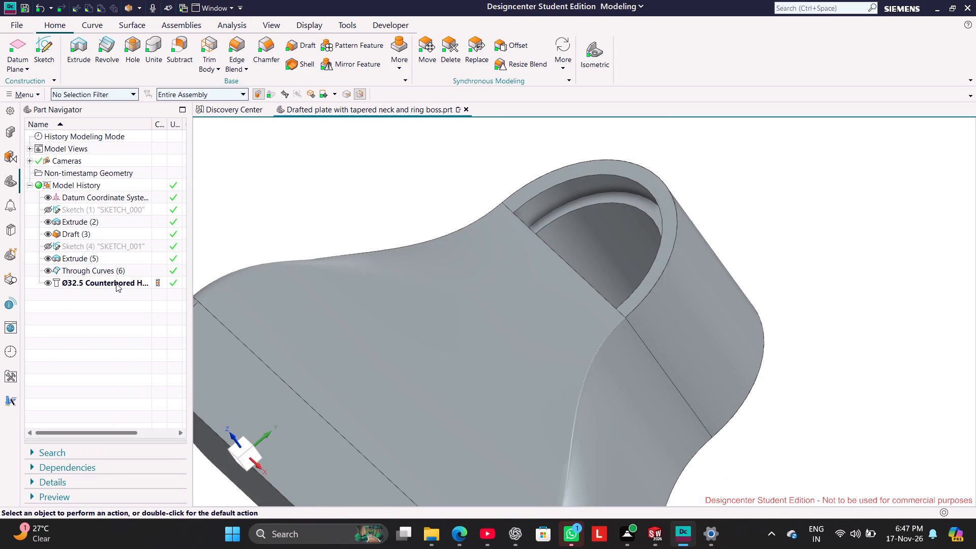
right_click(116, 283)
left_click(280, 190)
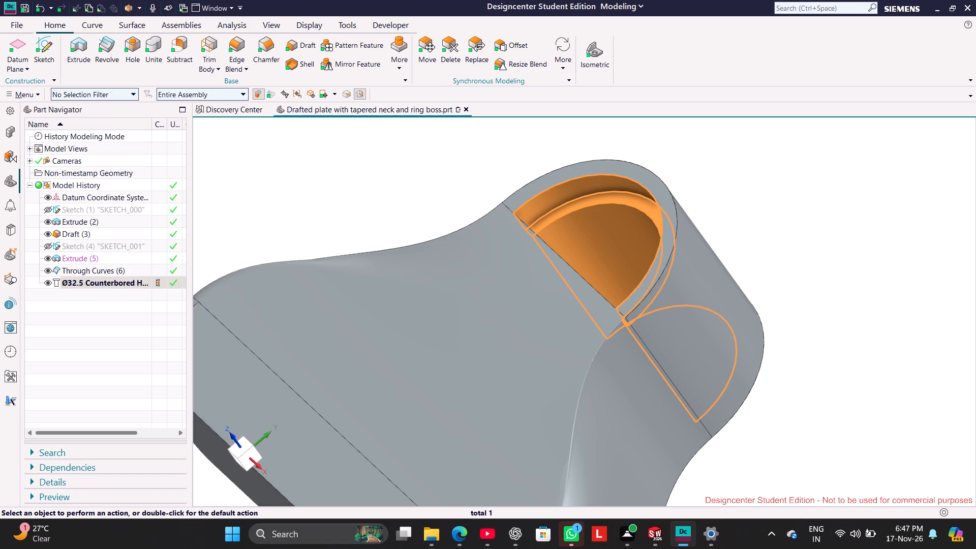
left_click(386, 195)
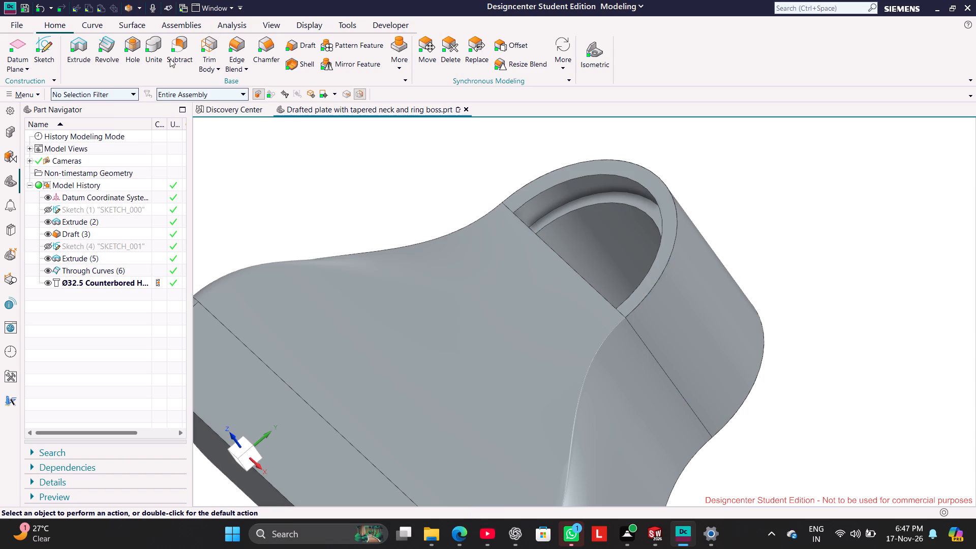
Unite the half-round block and the drafted plate with the lofted neck as the target body.
left_click(158, 48)
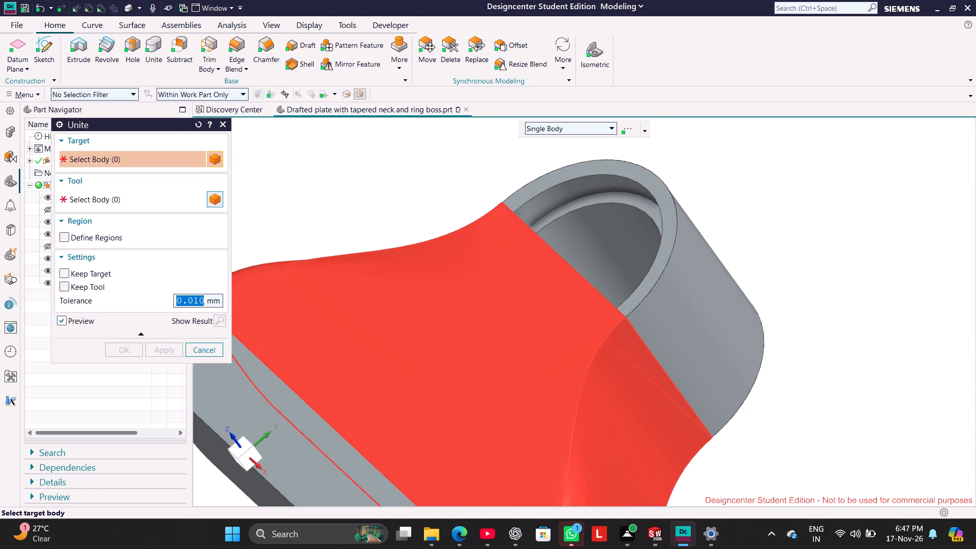
left_click(564, 362)
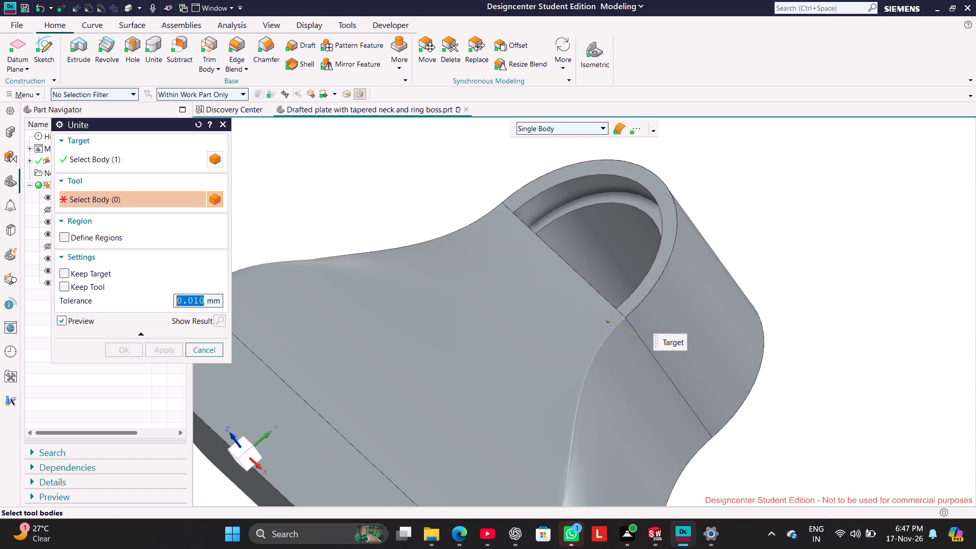
scroll(518, 345, "down", 2)
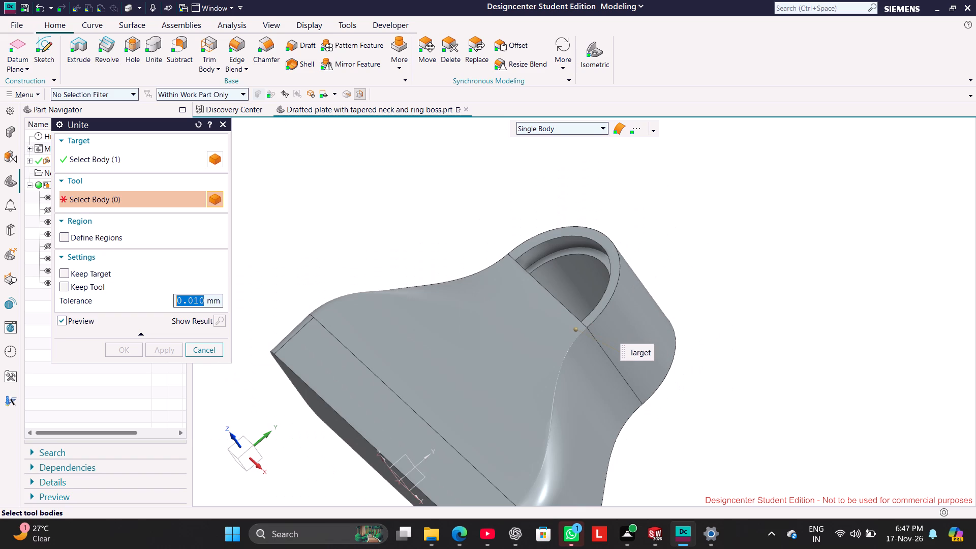
left_click(622, 311)
left_click(403, 438)
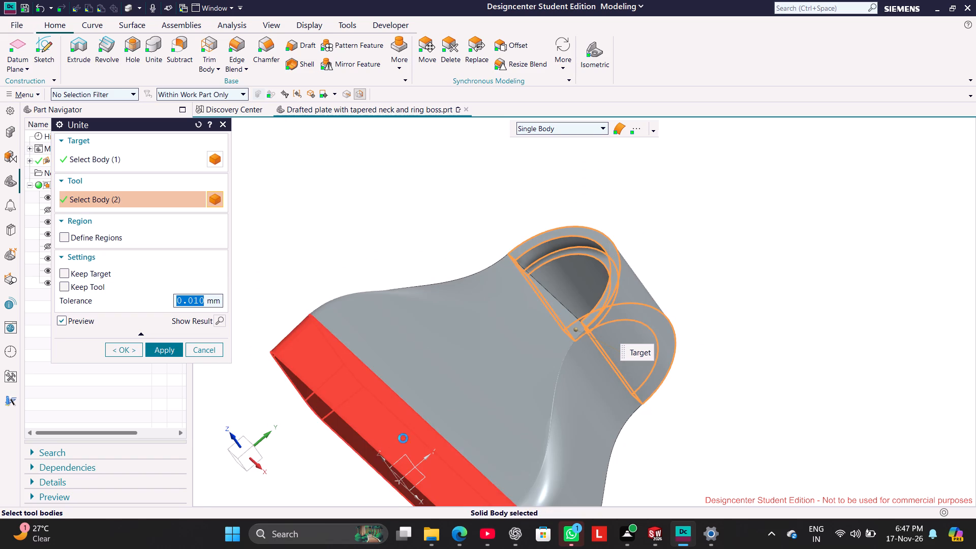
left_click(165, 353)
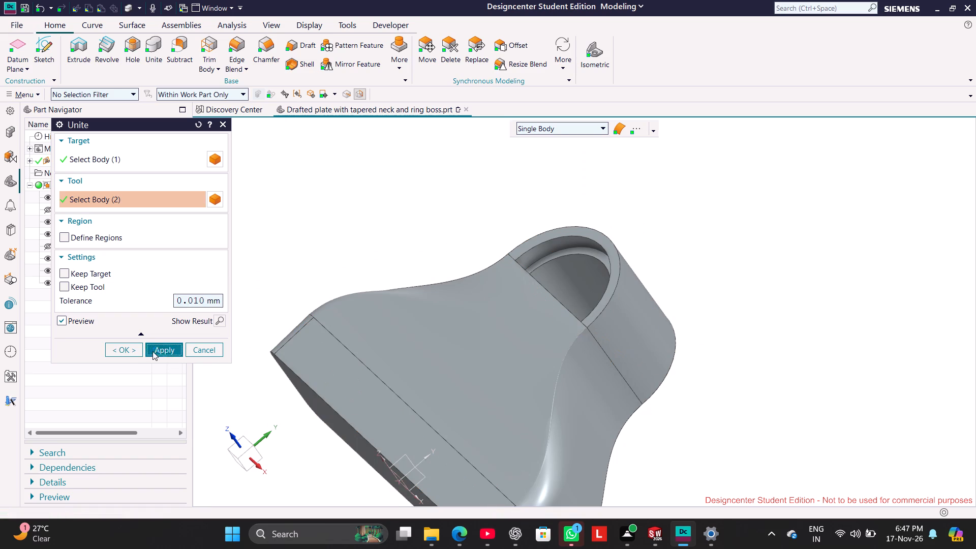
left_click(202, 349)
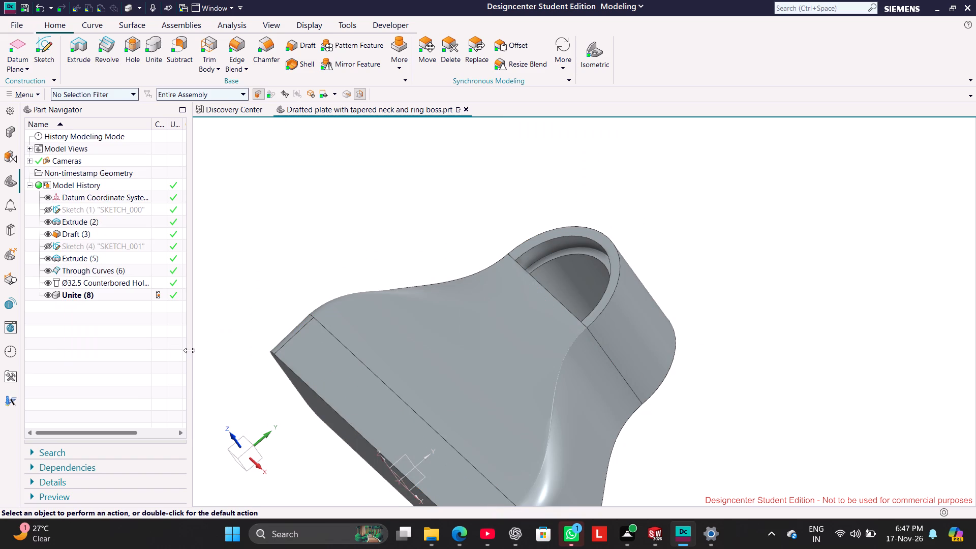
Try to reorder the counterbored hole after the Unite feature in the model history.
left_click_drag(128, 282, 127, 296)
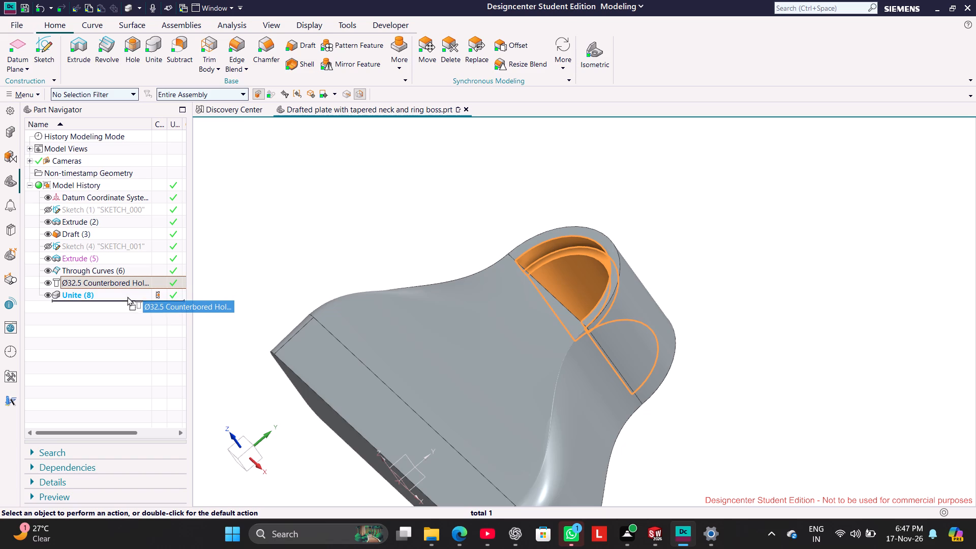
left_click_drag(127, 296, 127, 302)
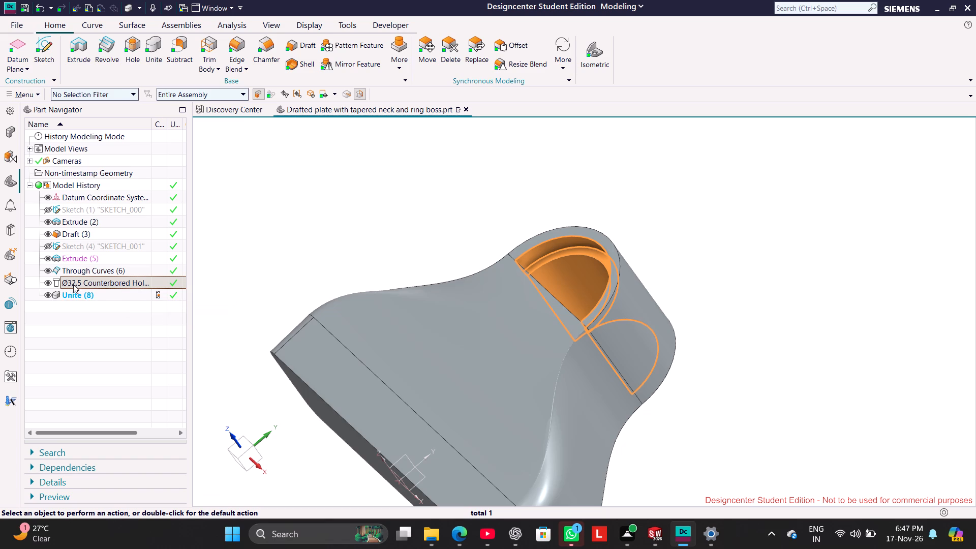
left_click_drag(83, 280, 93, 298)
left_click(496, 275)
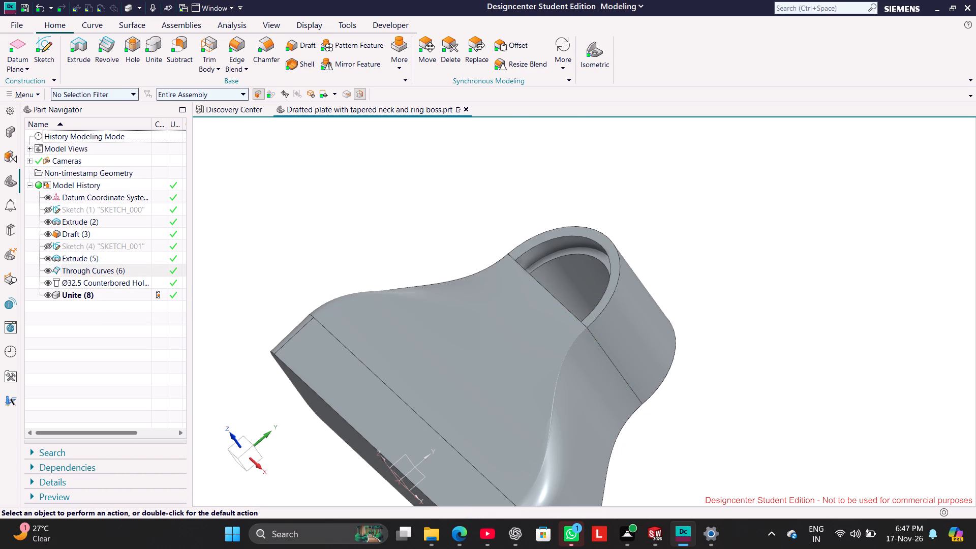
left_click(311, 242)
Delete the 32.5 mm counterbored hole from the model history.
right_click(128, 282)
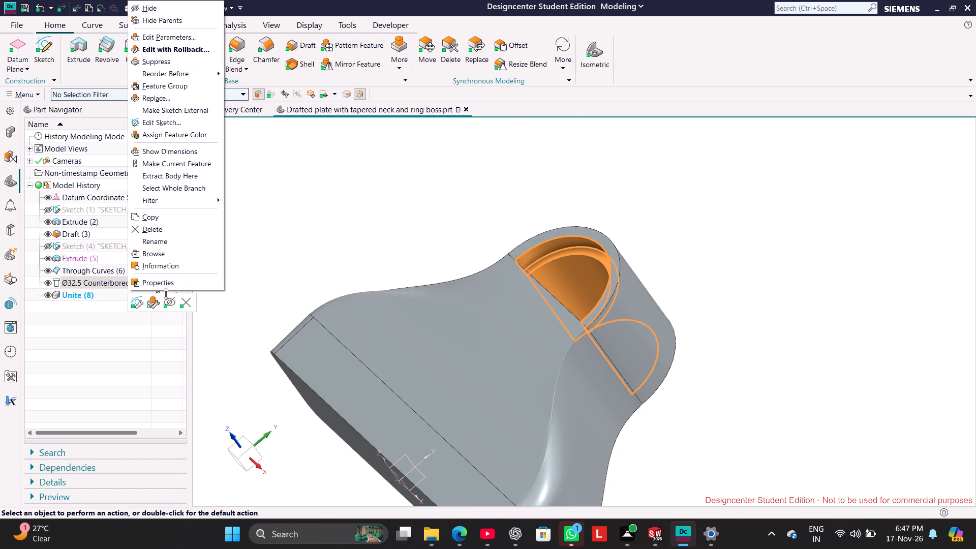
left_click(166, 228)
Undo the hole deletion, the Unite and the original counterbored hole, going back to the Through Curves neck as the last feature.
left_click(135, 45)
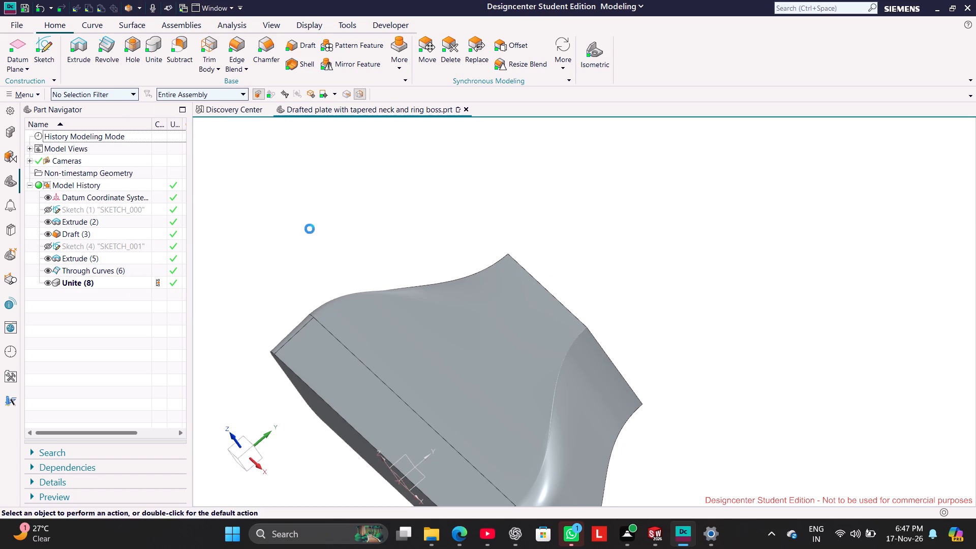
left_click(212, 491)
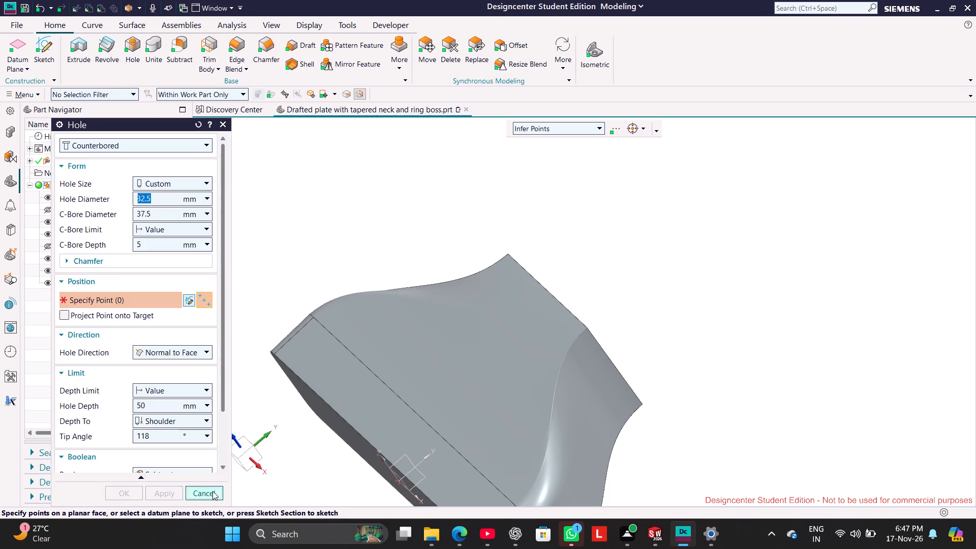
left_click(44, 10)
left_click(44, 9)
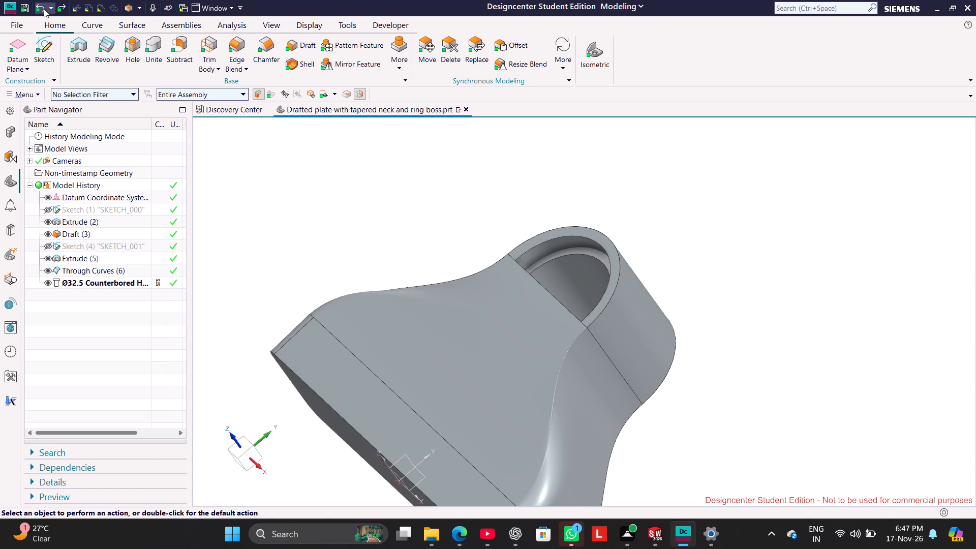
left_click(44, 9)
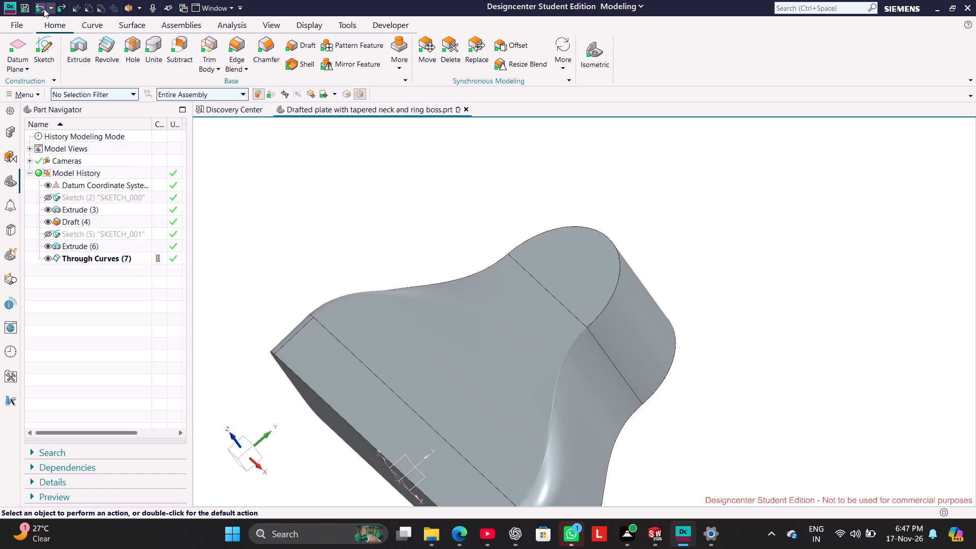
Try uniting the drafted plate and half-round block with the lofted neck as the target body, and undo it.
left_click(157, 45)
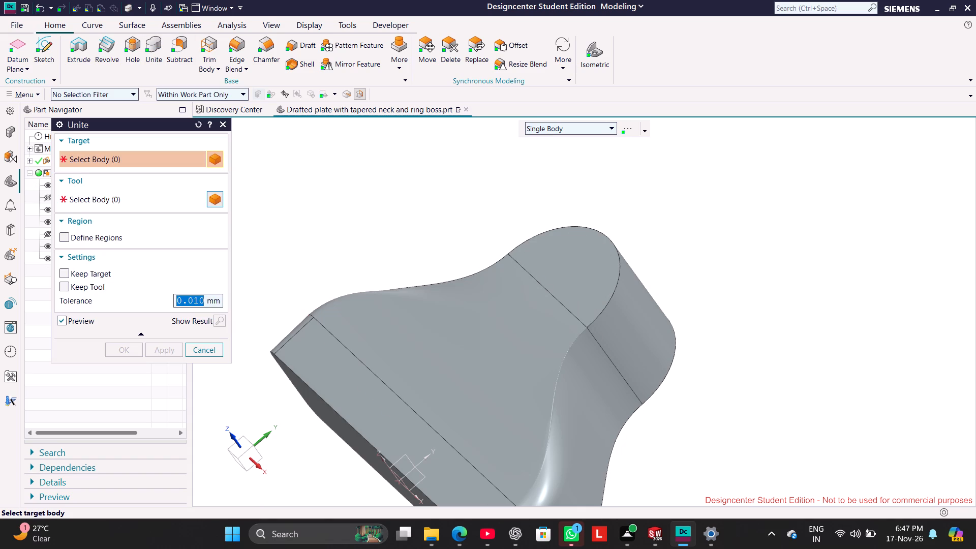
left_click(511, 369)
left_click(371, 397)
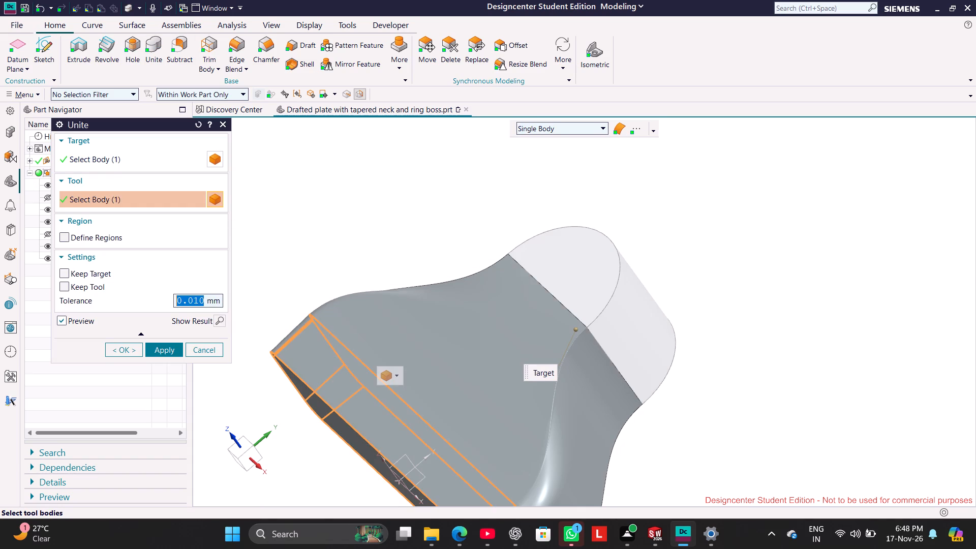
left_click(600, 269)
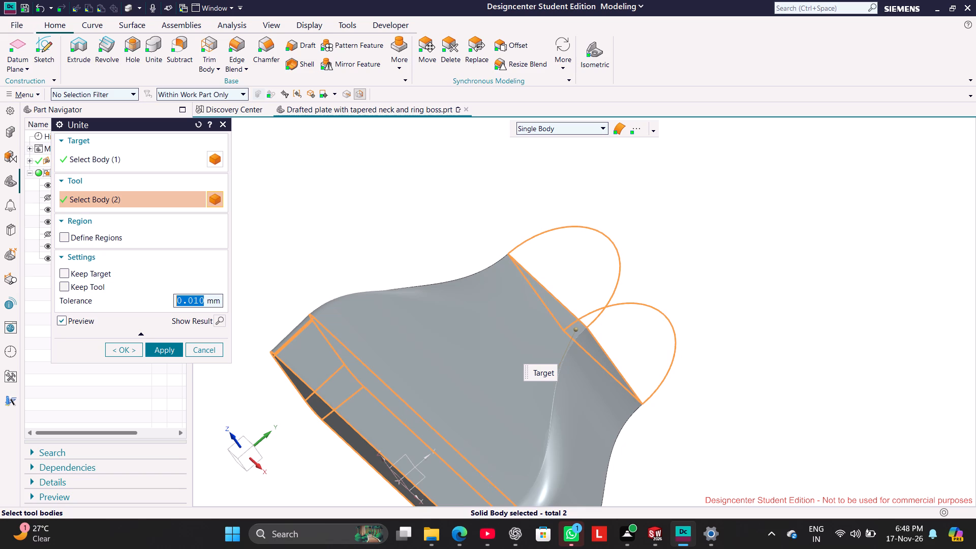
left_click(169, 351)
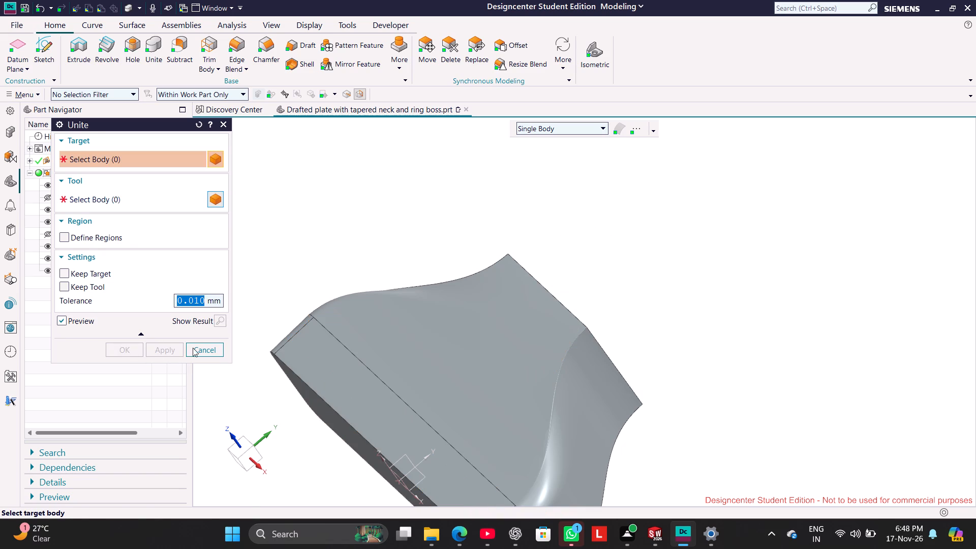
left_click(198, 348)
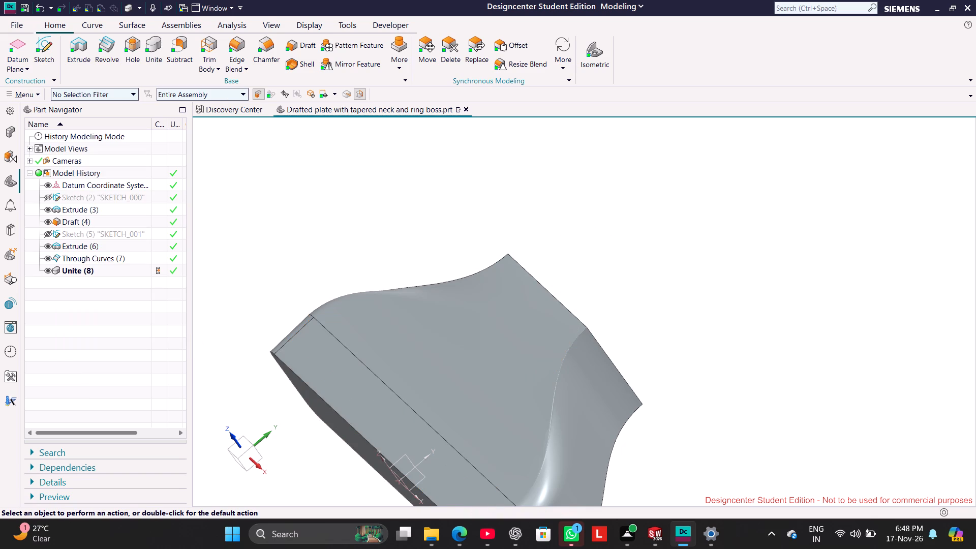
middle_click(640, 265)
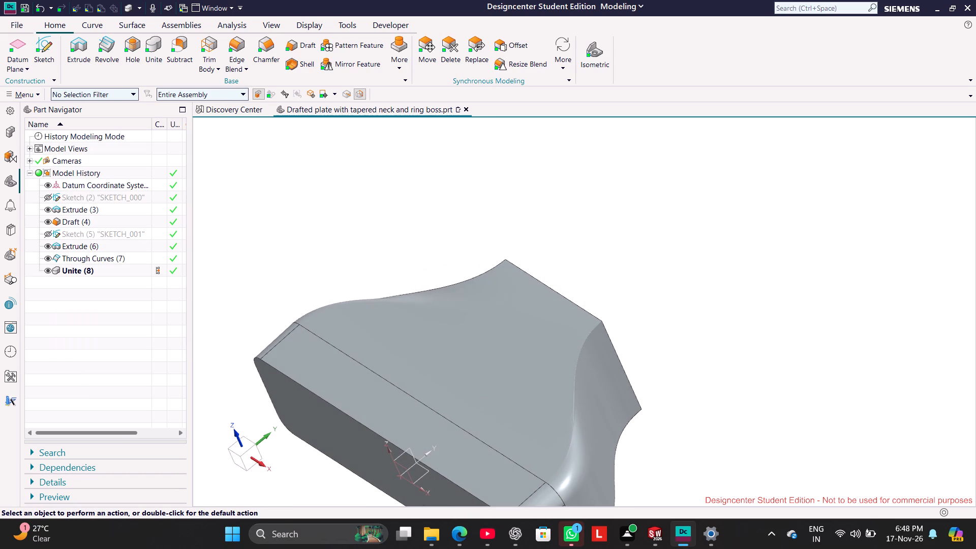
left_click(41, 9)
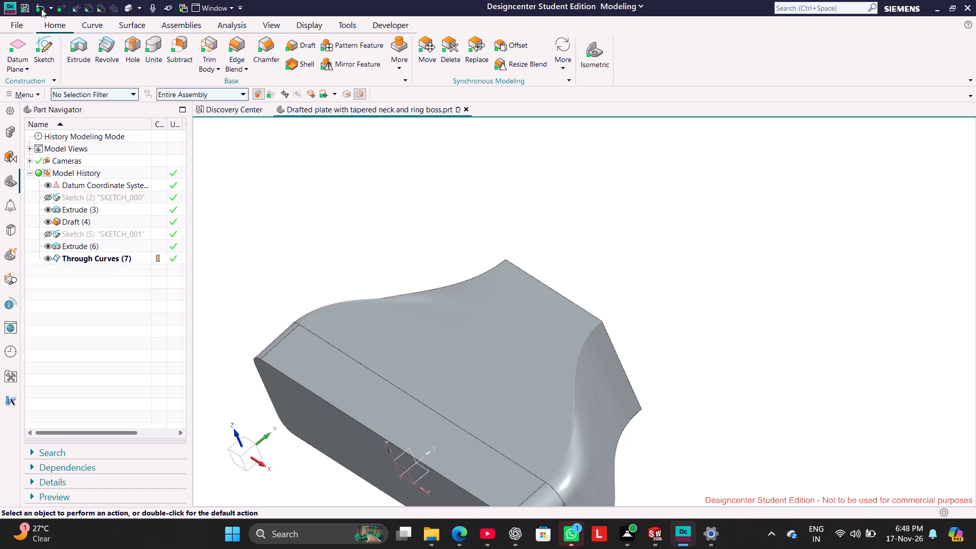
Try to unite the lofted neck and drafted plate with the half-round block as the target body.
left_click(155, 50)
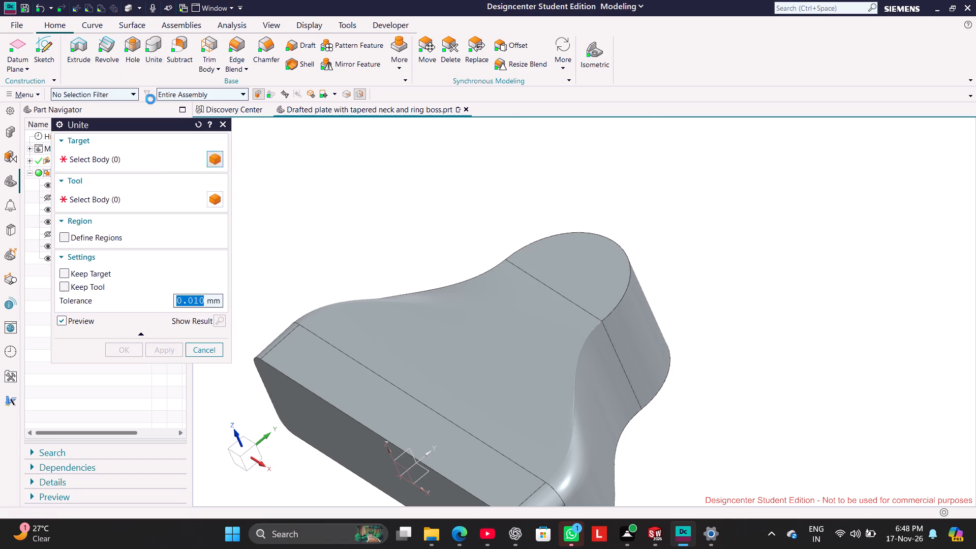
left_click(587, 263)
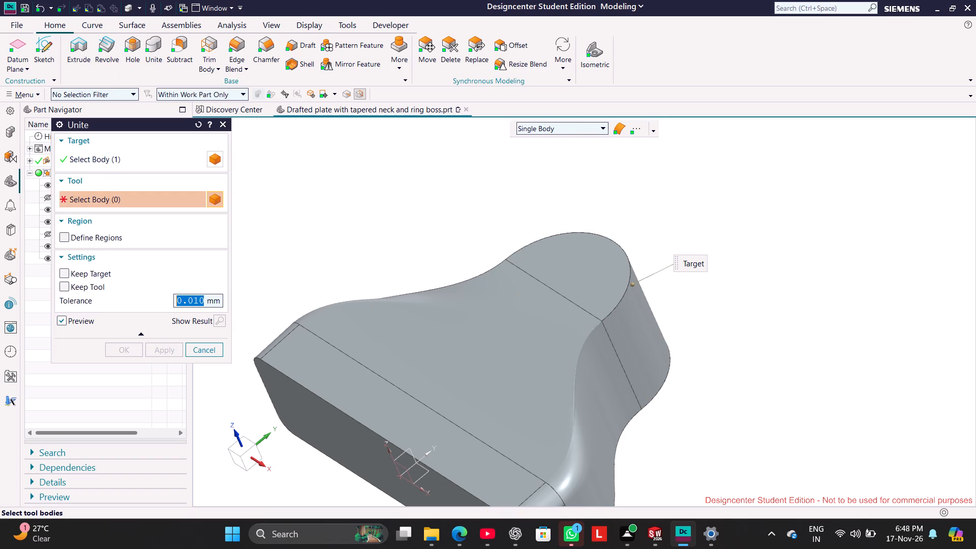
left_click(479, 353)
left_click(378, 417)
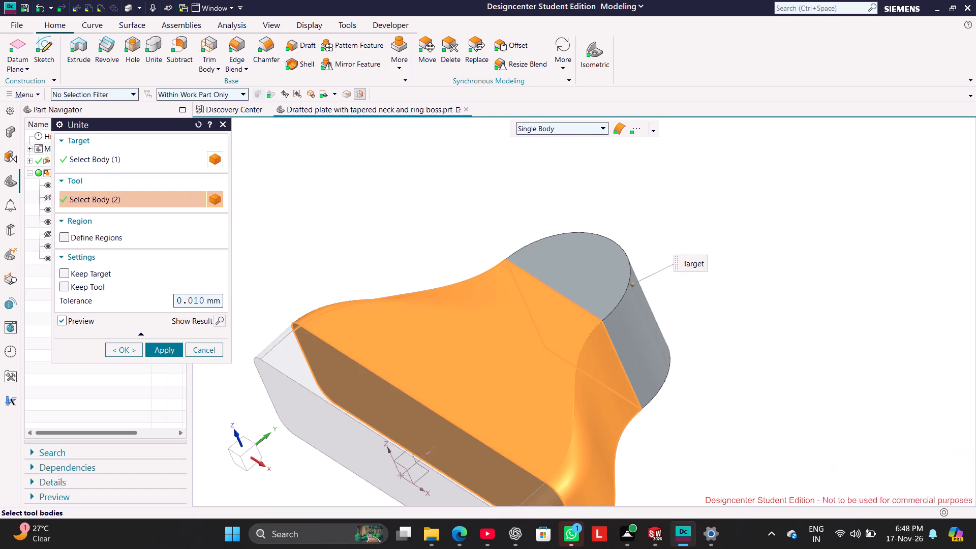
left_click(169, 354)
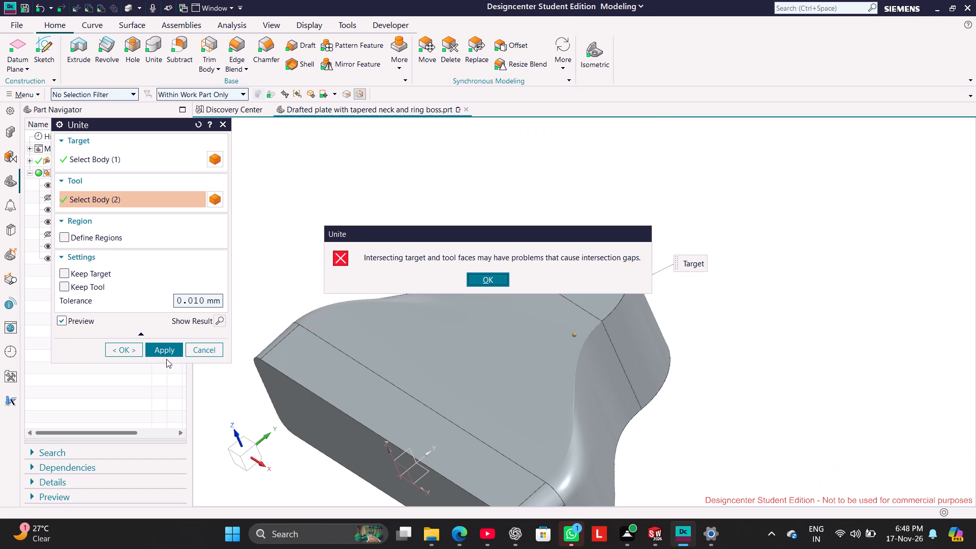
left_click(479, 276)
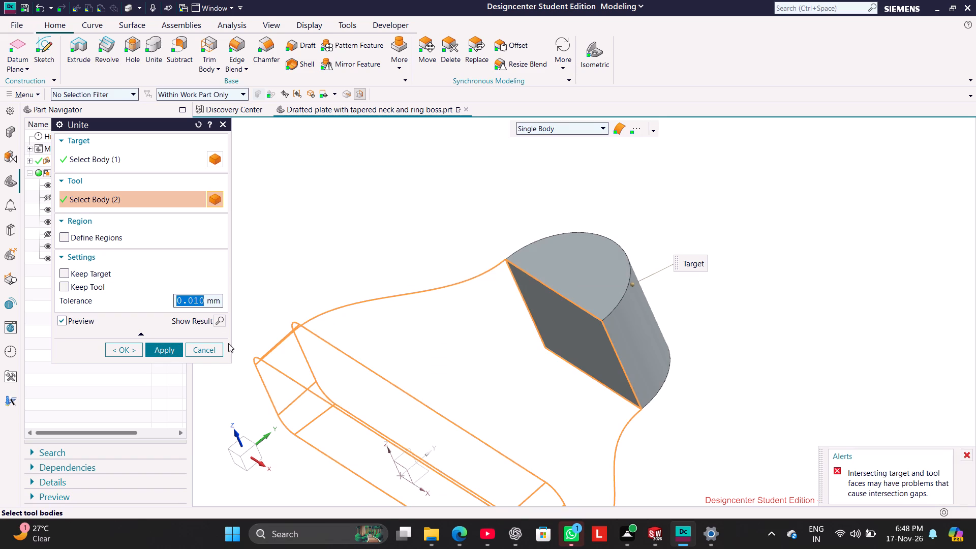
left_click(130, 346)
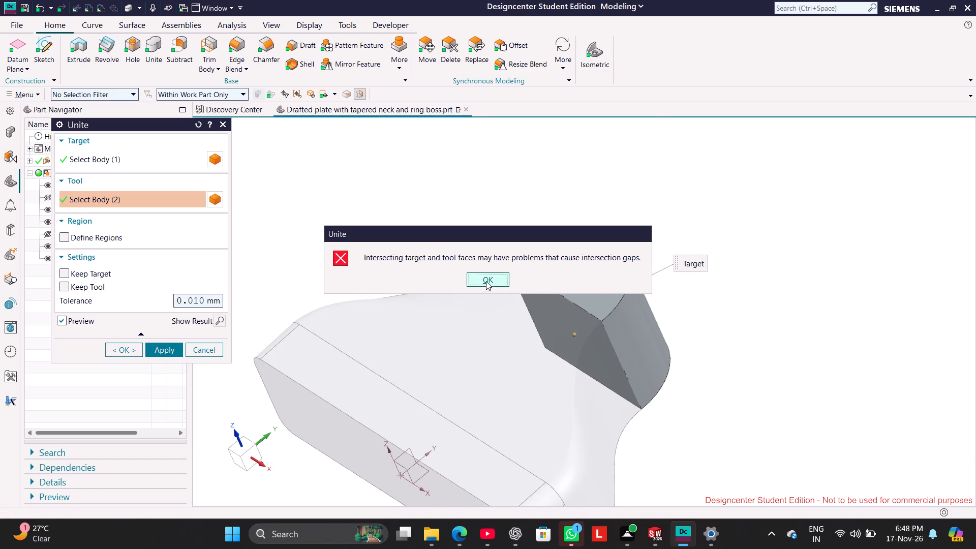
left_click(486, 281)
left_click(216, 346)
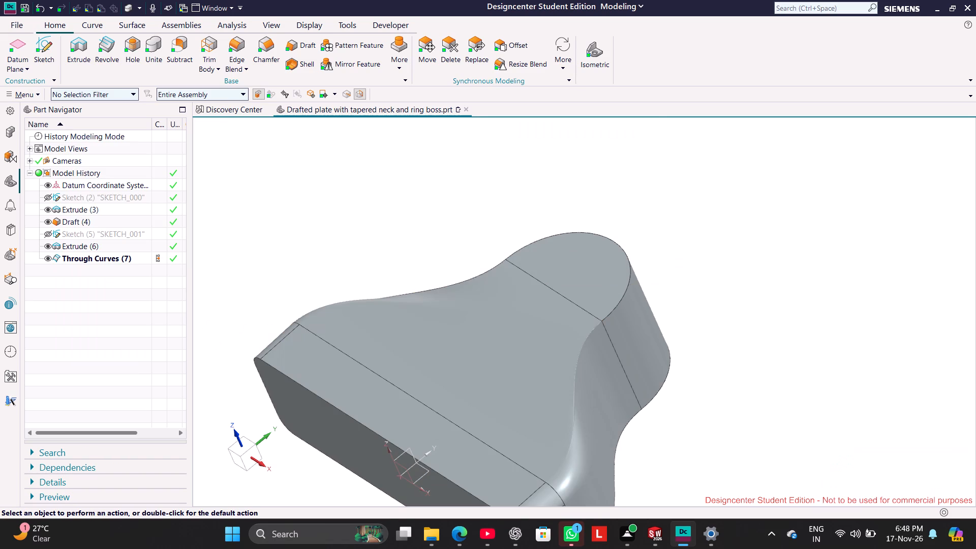
Unite the lofted neck and half-round block with the drafted plate as the target body.
left_click(159, 43)
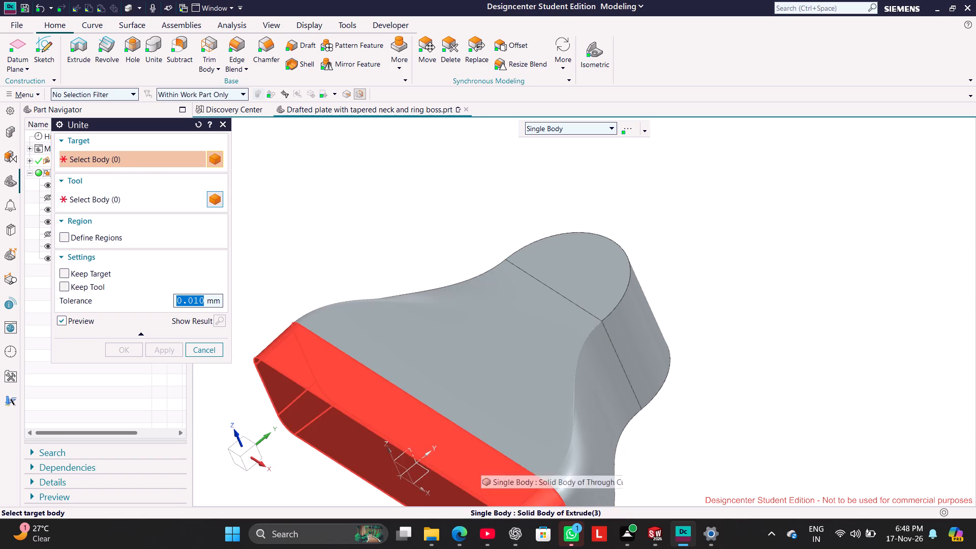
left_click(481, 462)
left_click(482, 375)
left_click(590, 294)
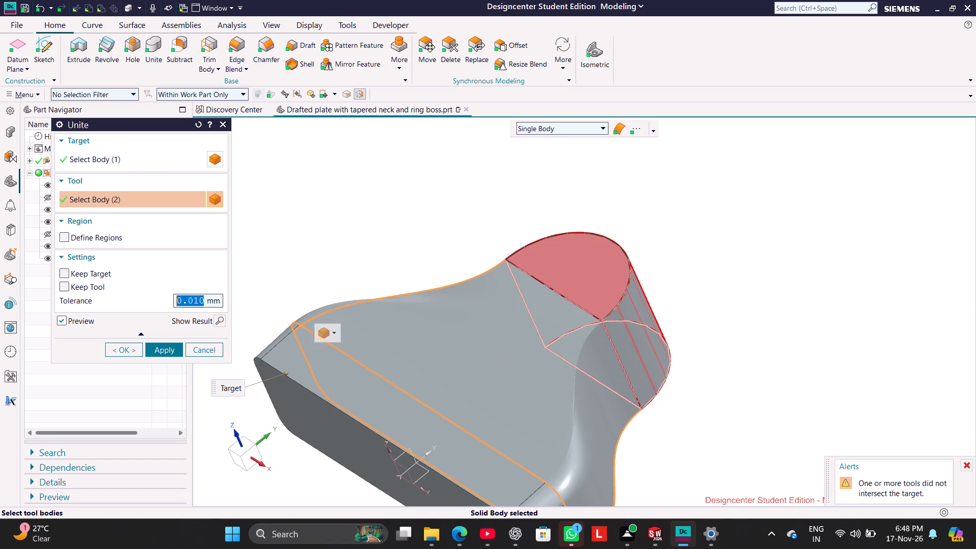
left_click(159, 349)
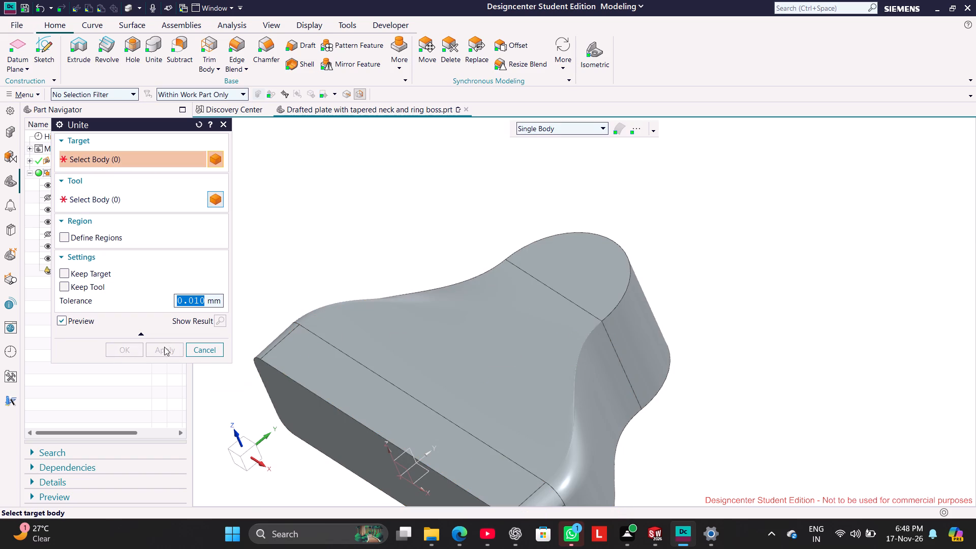
left_click(199, 348)
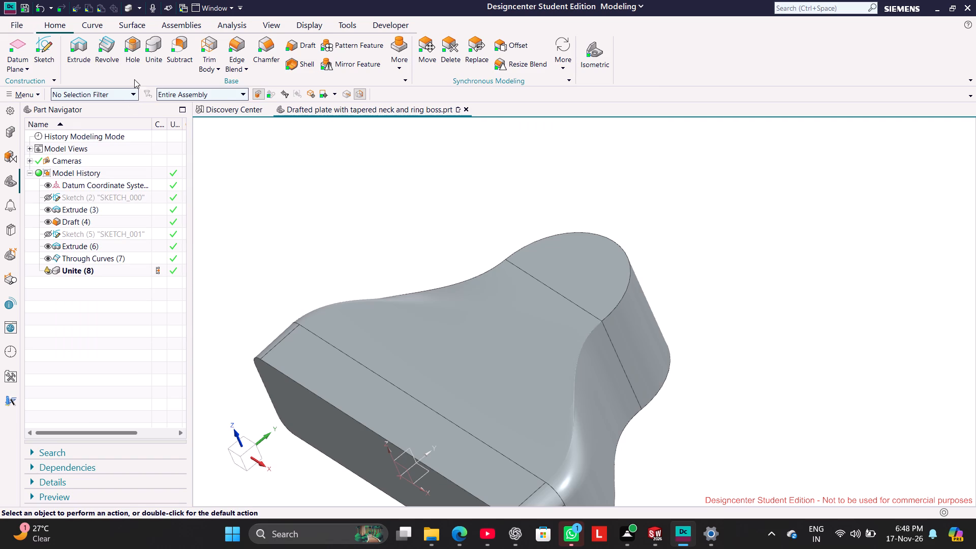
Cut a 50 mm deep, 32.5 mm hole with a 37.5 mm by 5 mm counterbore near the straight edge's middle on the half-round end face.
left_click(129, 41)
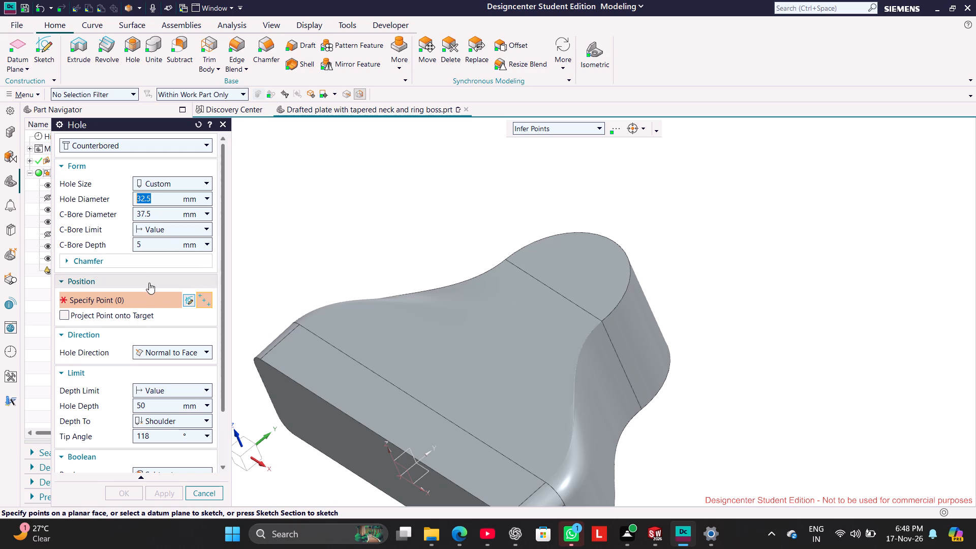
left_click(150, 301)
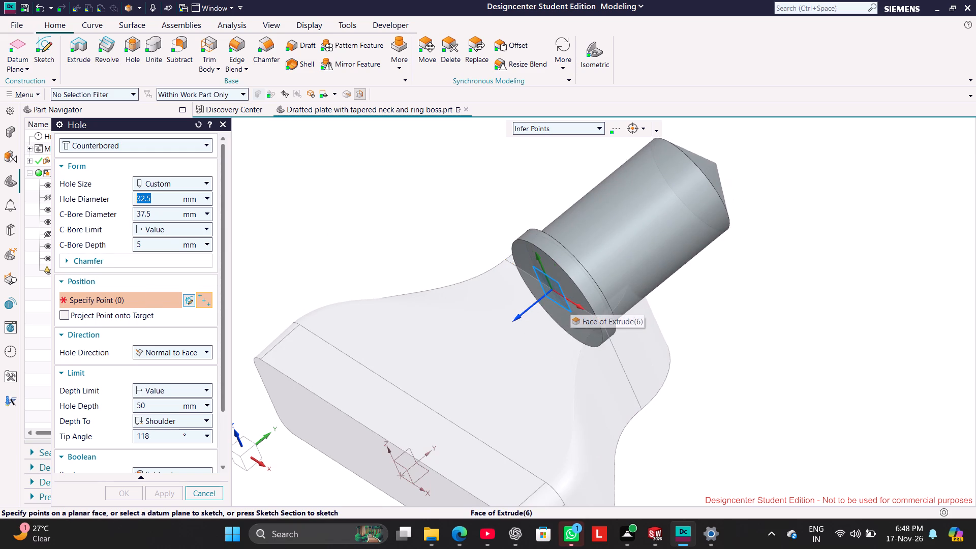
left_click(566, 281)
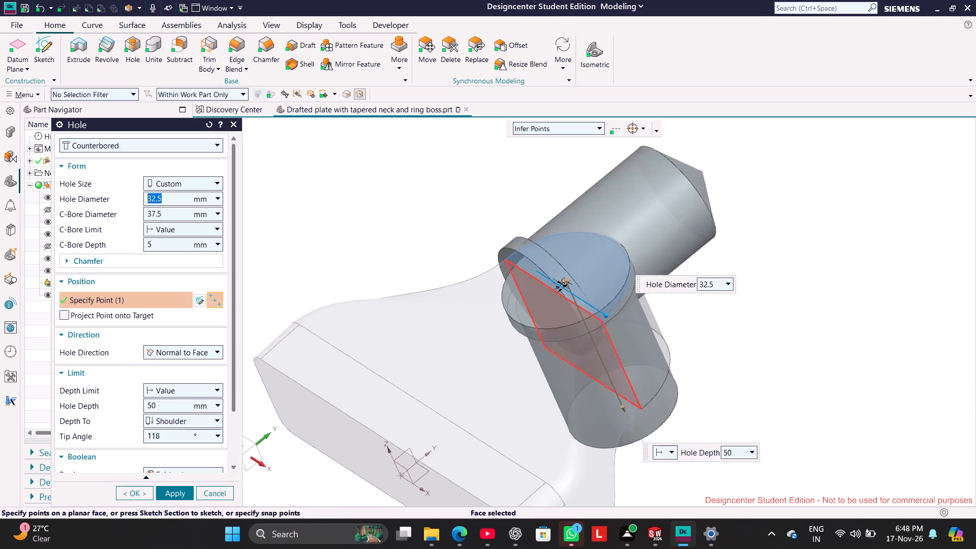
middle_click_drag(700, 220, 699, 241)
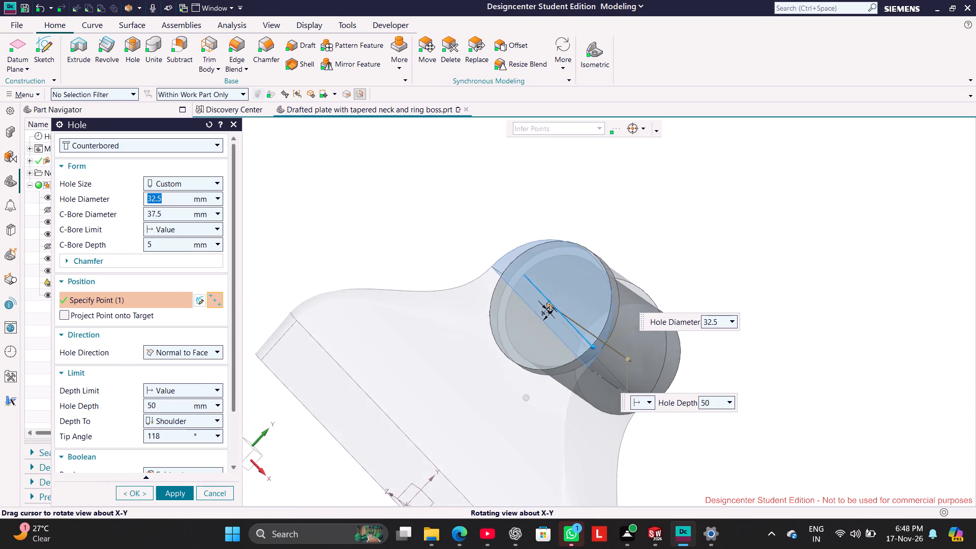
middle_click_drag(699, 241, 708, 238)
scroll(686, 253, "down", 2)
scroll(490, 359, "up", 2)
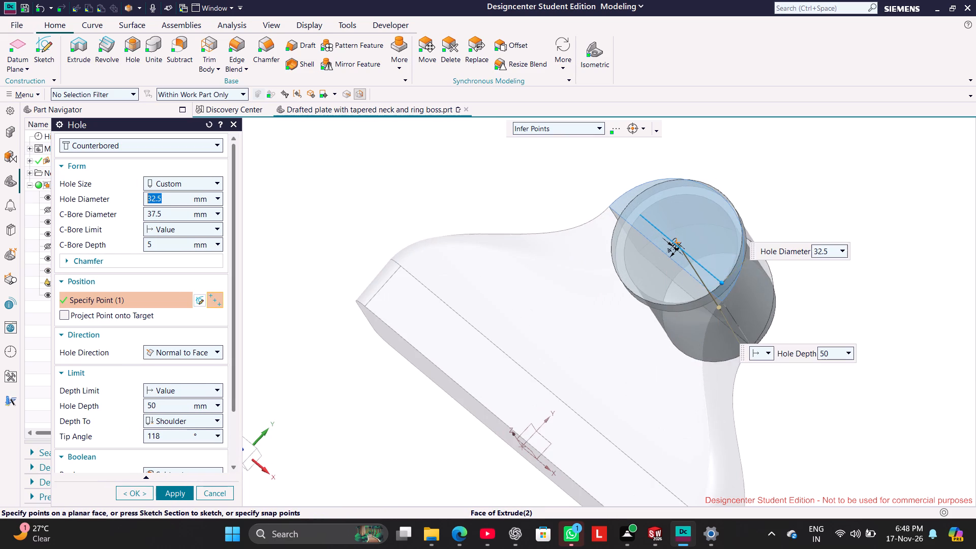
scroll(751, 236, "up", 1)
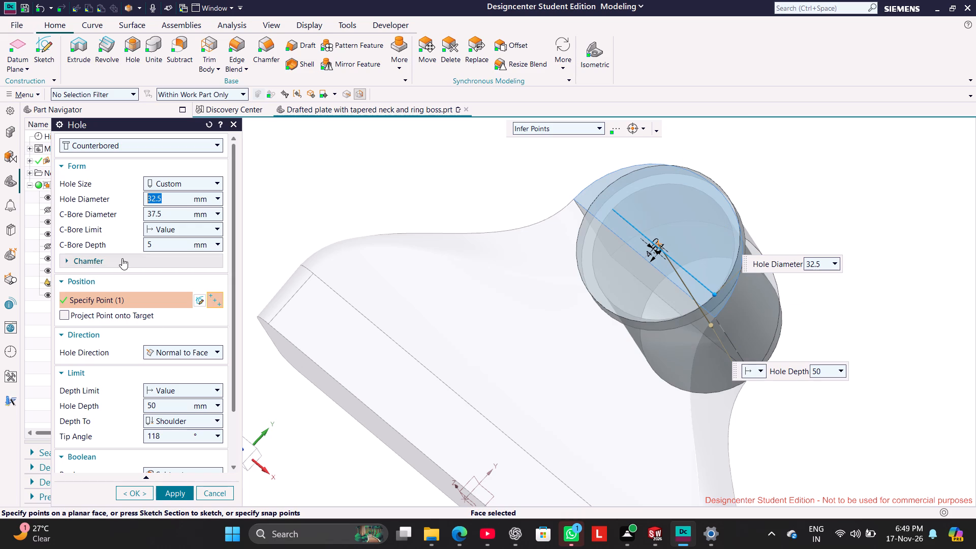
left_click(173, 492)
left_click(145, 492)
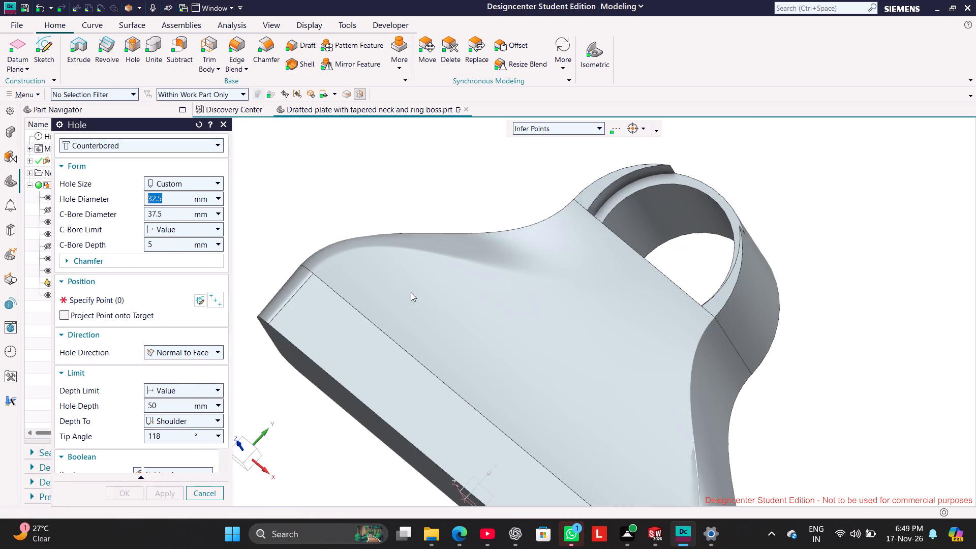
middle_click_drag(396, 195, 380, 207)
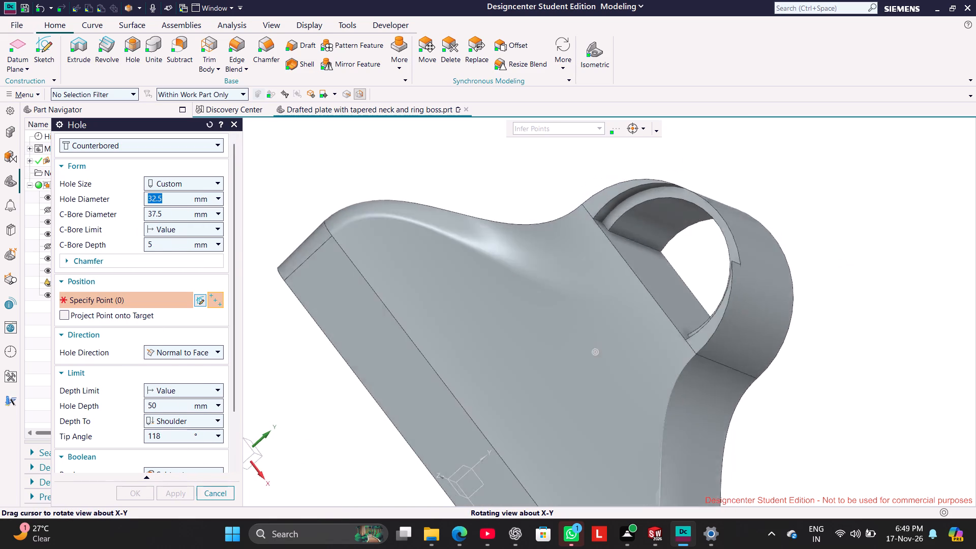
middle_click_drag(380, 207, 389, 189)
left_click(226, 497)
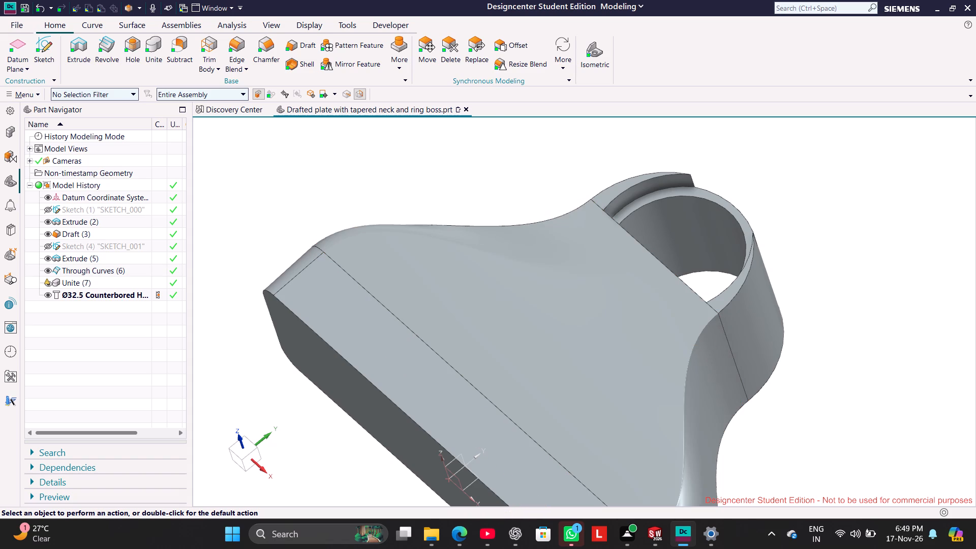
Capture a screenshot of the model with Snipping Tool.
key("shift+super+s")
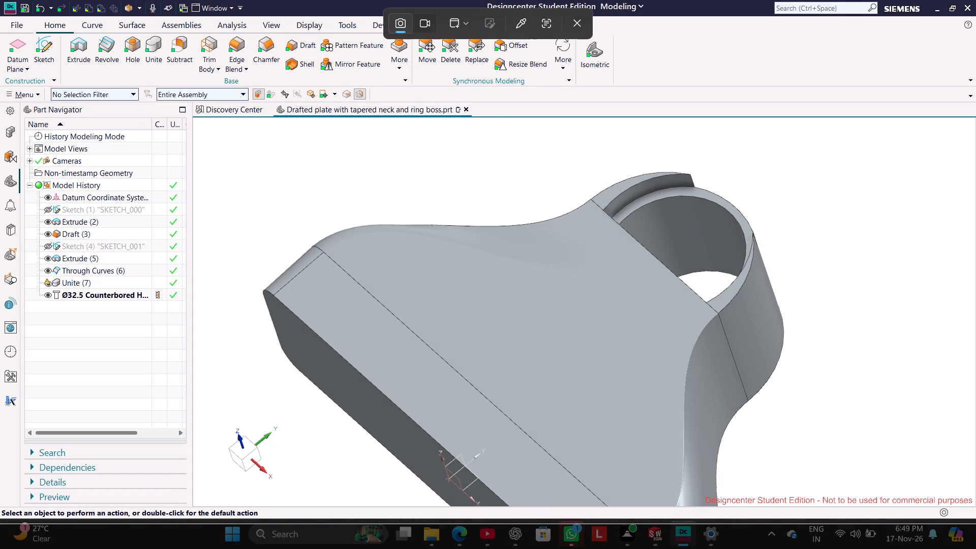
left_click(791, 235)
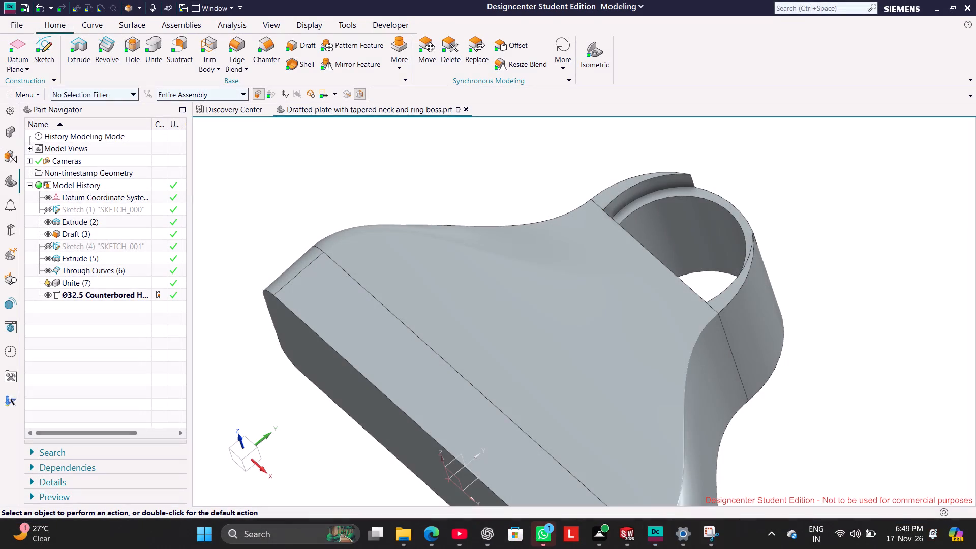
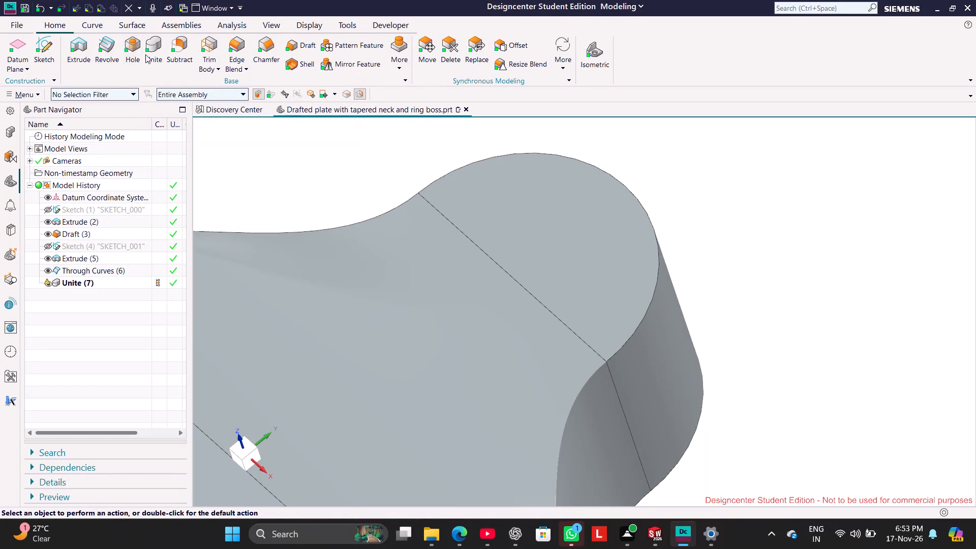
Cut a 32.5 mm hole, 50 mm deep, with a 37.5 by 5 mm counterbore at the half-round face's straight-edge centre, projecting the point onto target.
left_click(127, 48)
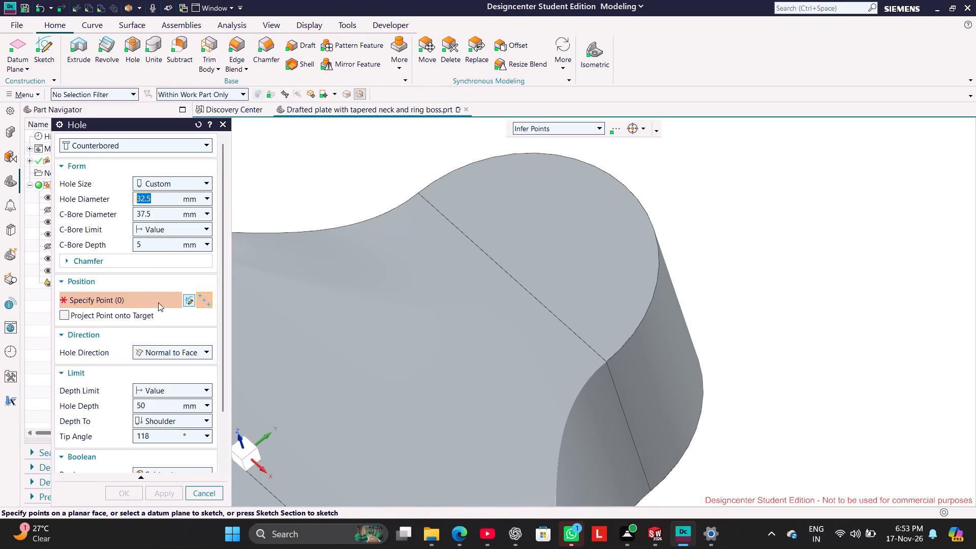
left_click(68, 316)
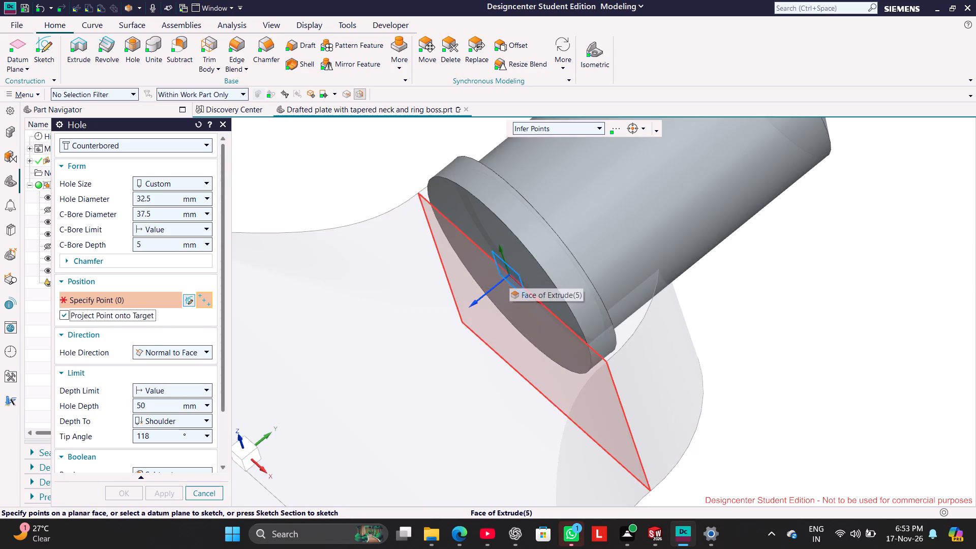
left_click(598, 134)
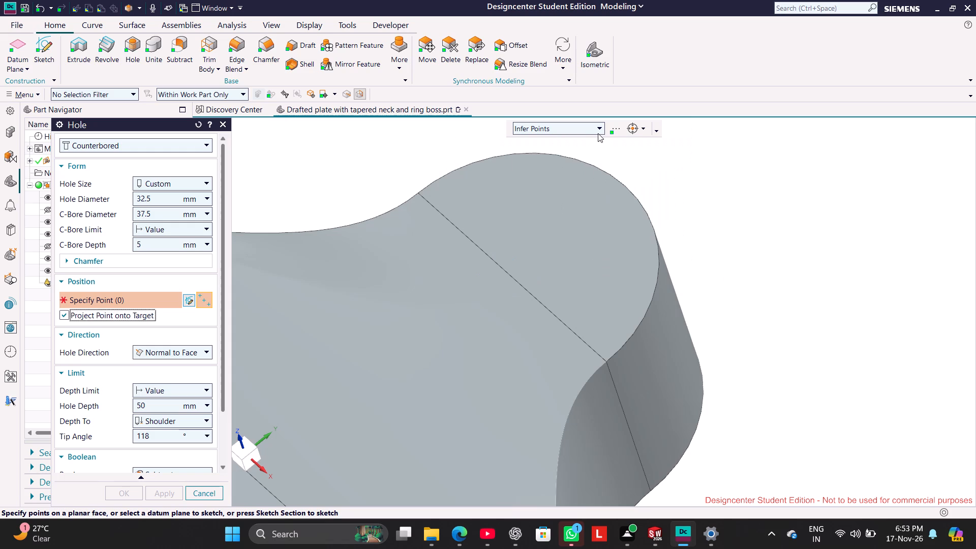
left_click(586, 144)
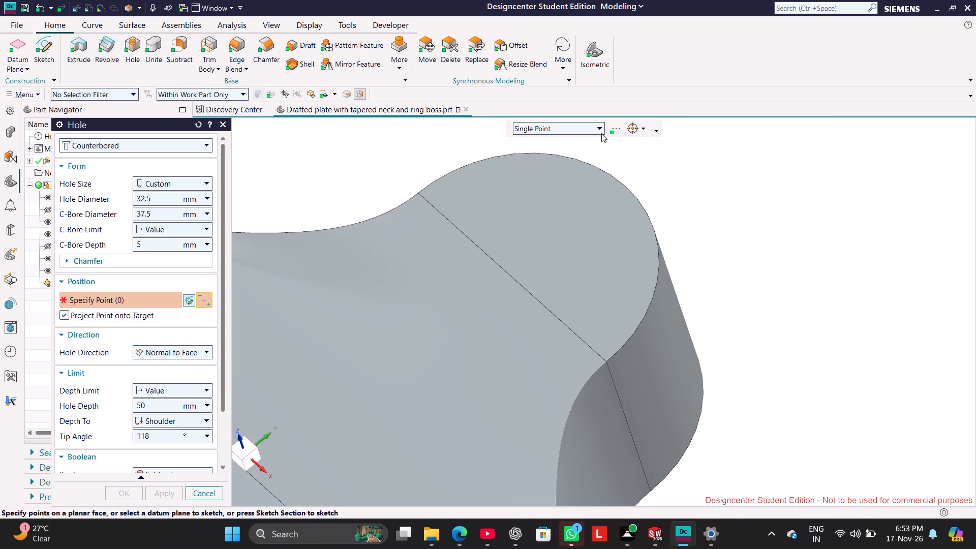
left_click(598, 131)
left_click(574, 158)
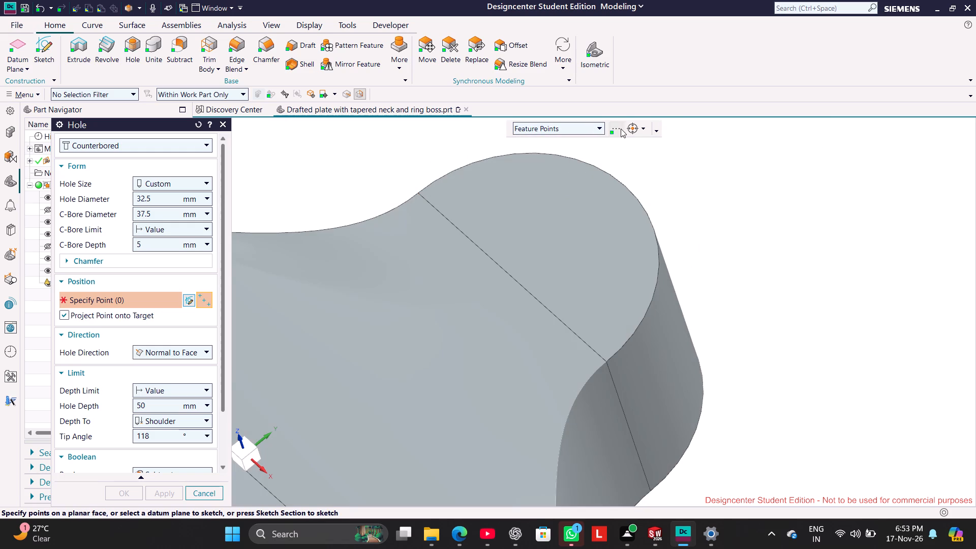
left_click(629, 129)
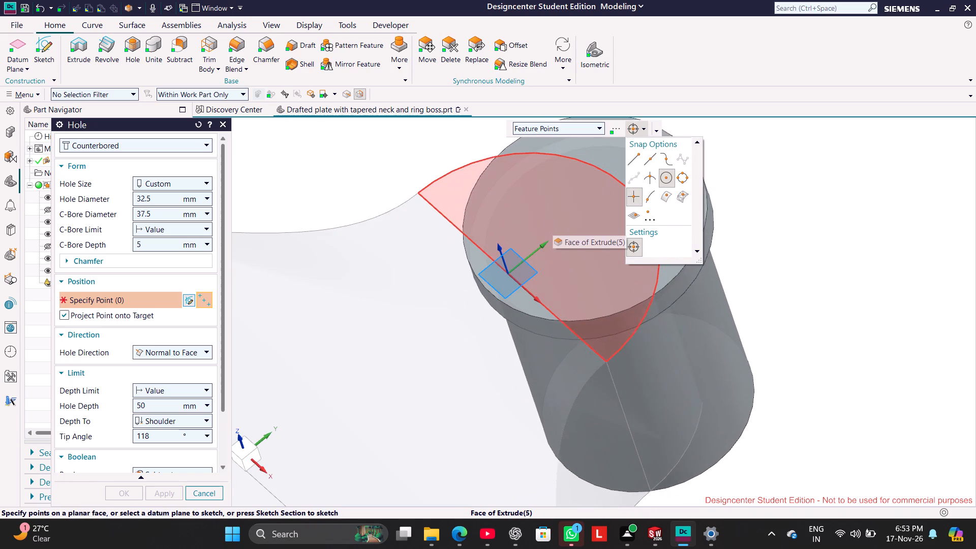
left_click(635, 159)
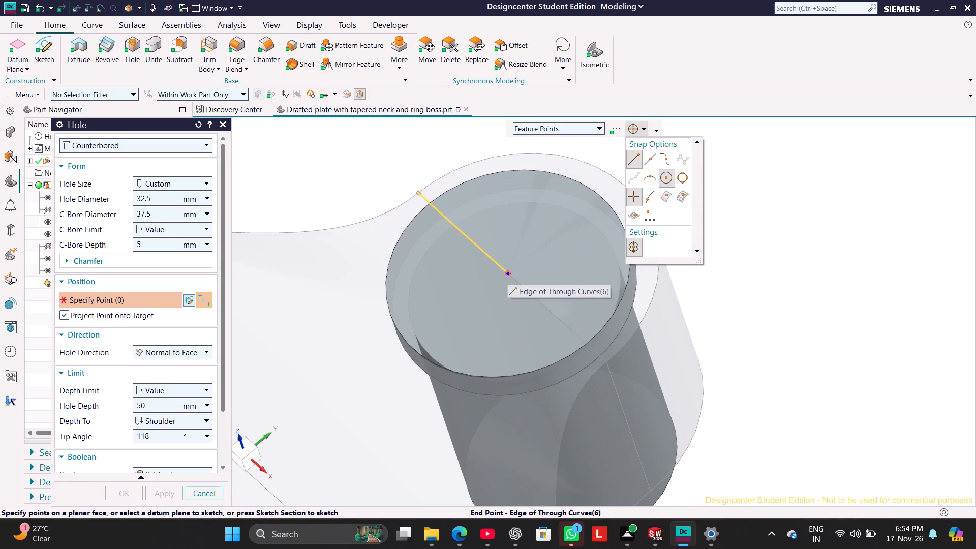
left_click(507, 271)
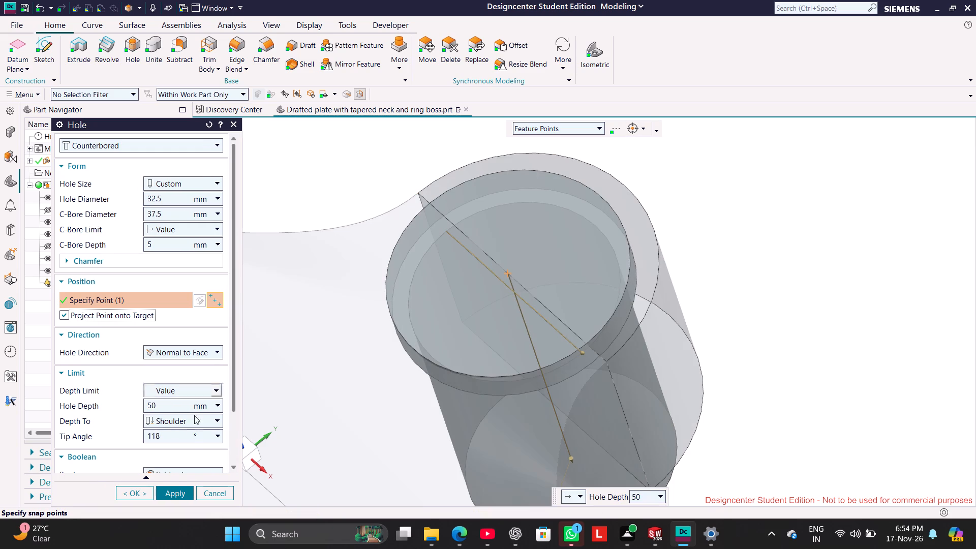
left_click(175, 494)
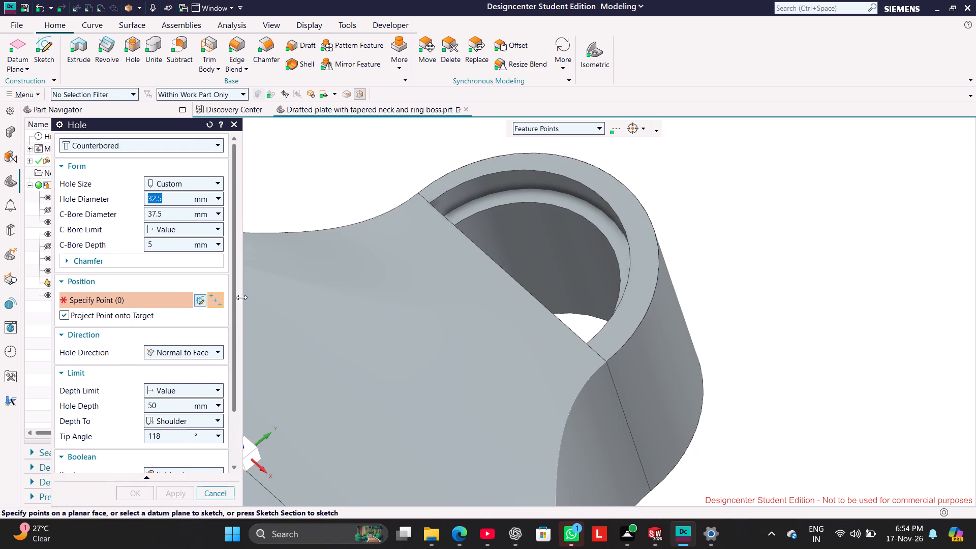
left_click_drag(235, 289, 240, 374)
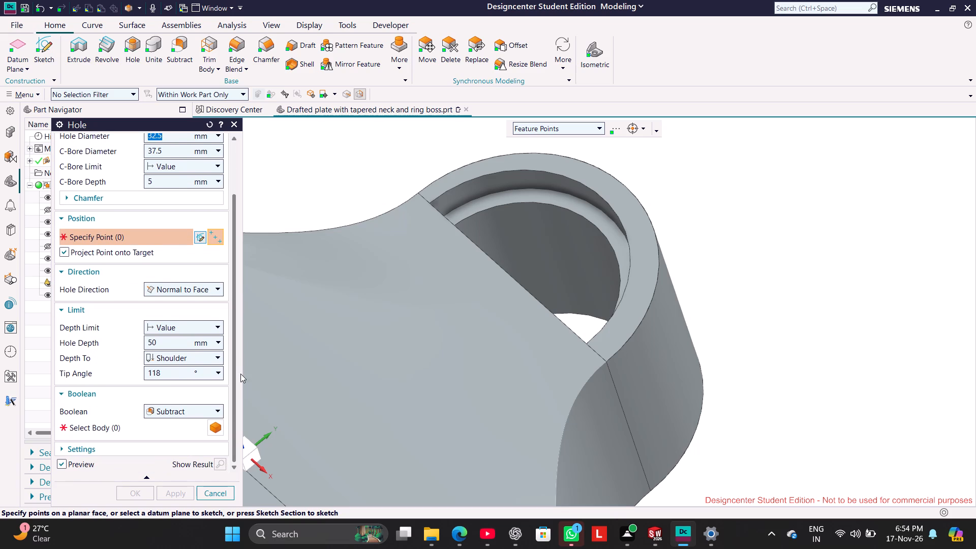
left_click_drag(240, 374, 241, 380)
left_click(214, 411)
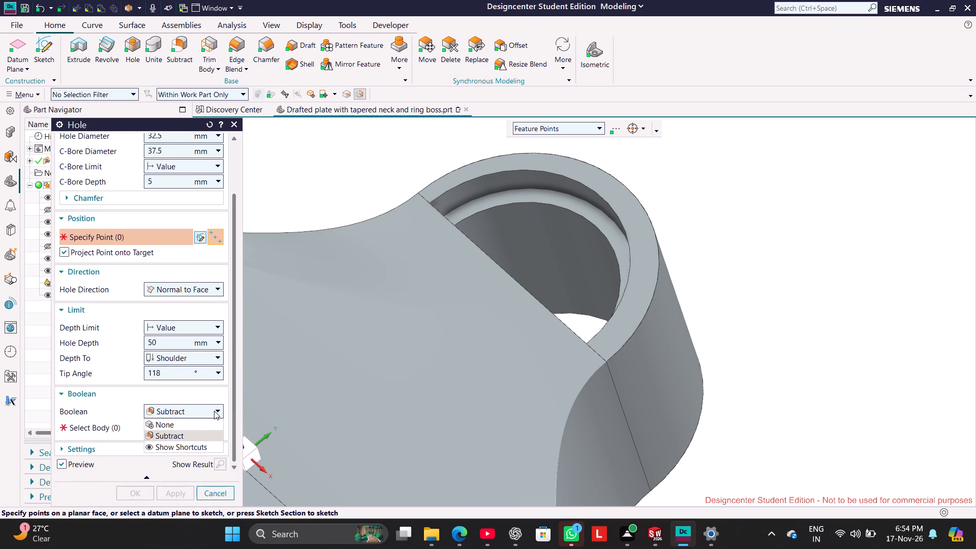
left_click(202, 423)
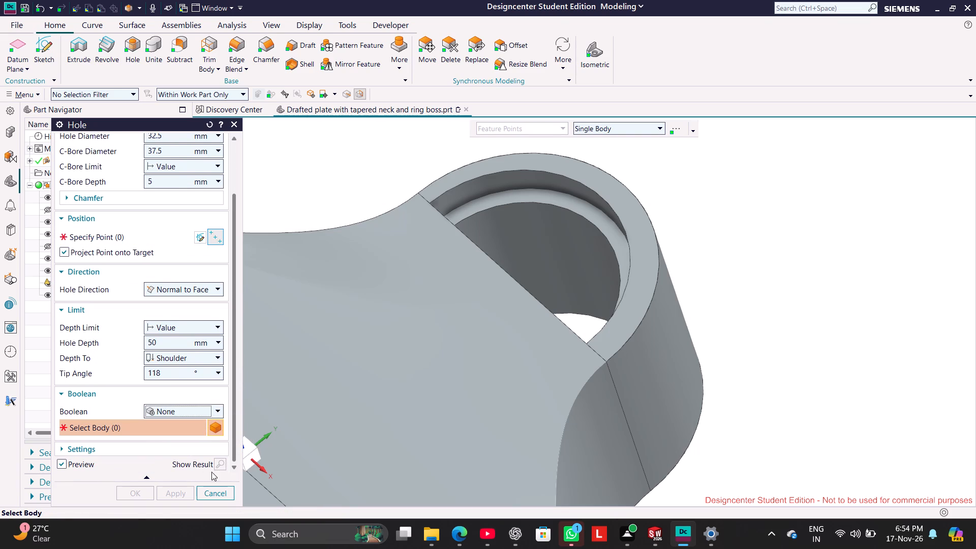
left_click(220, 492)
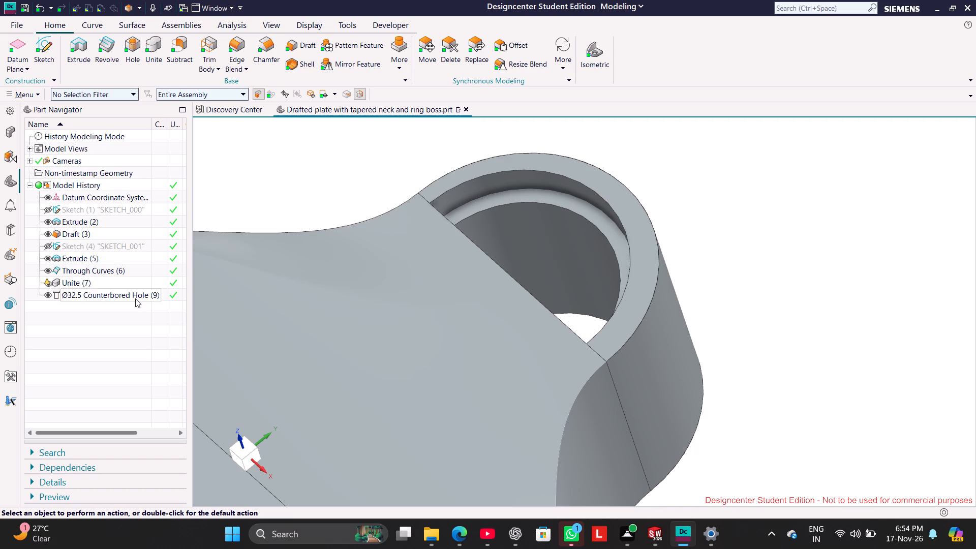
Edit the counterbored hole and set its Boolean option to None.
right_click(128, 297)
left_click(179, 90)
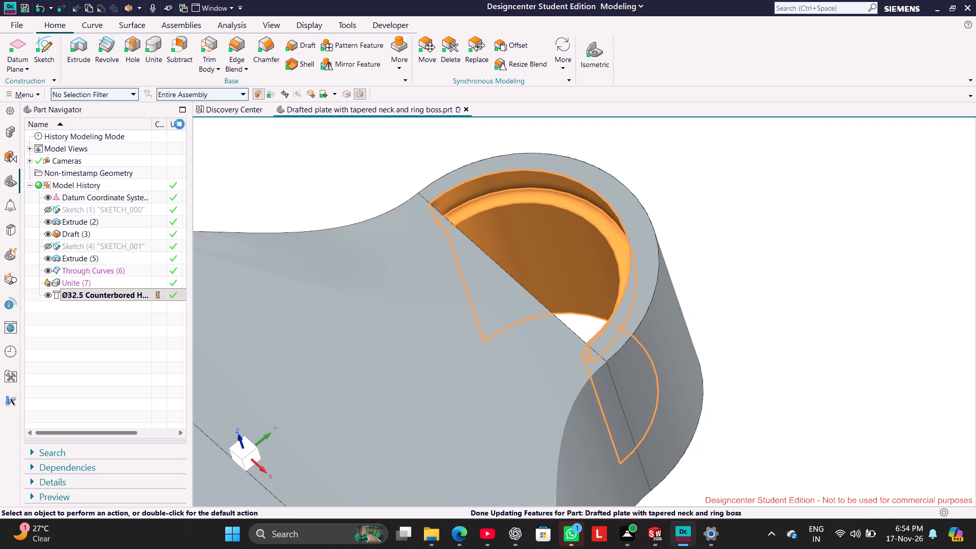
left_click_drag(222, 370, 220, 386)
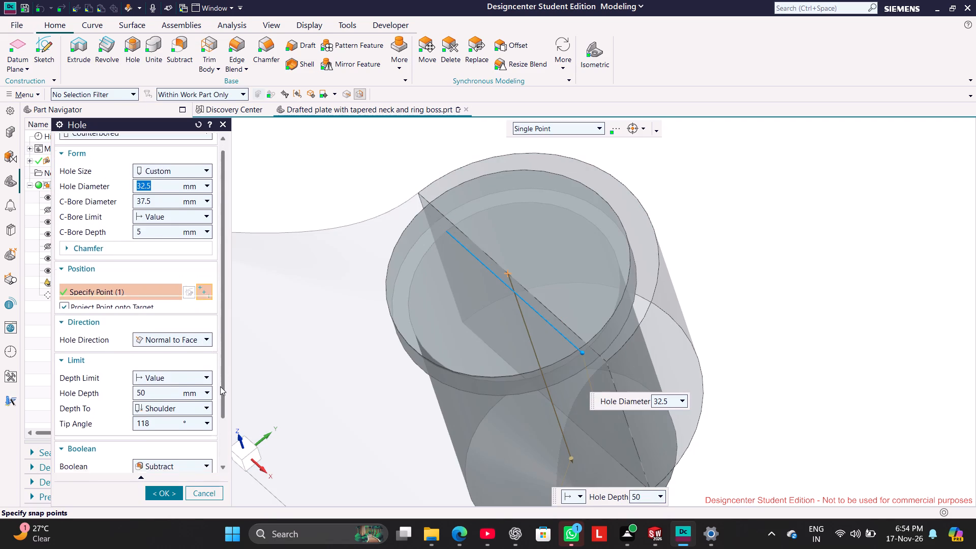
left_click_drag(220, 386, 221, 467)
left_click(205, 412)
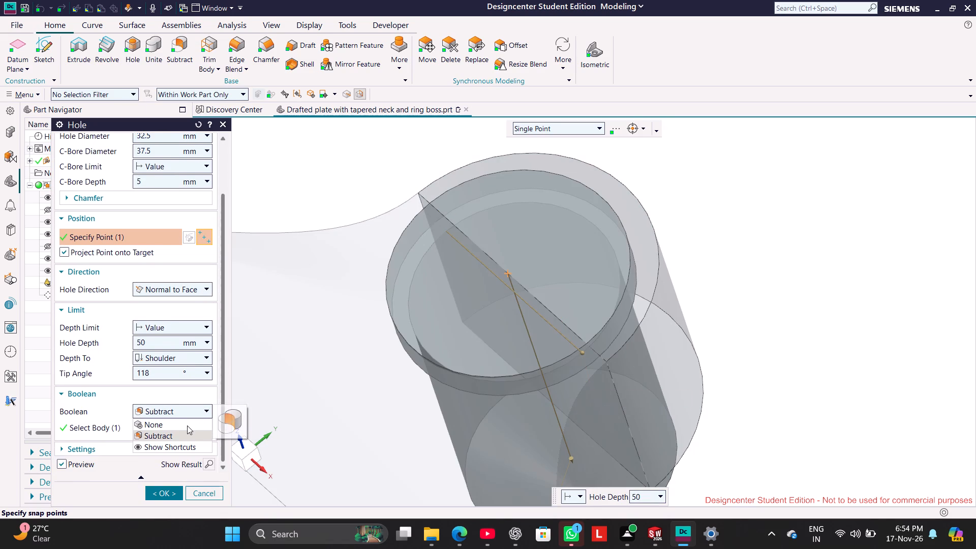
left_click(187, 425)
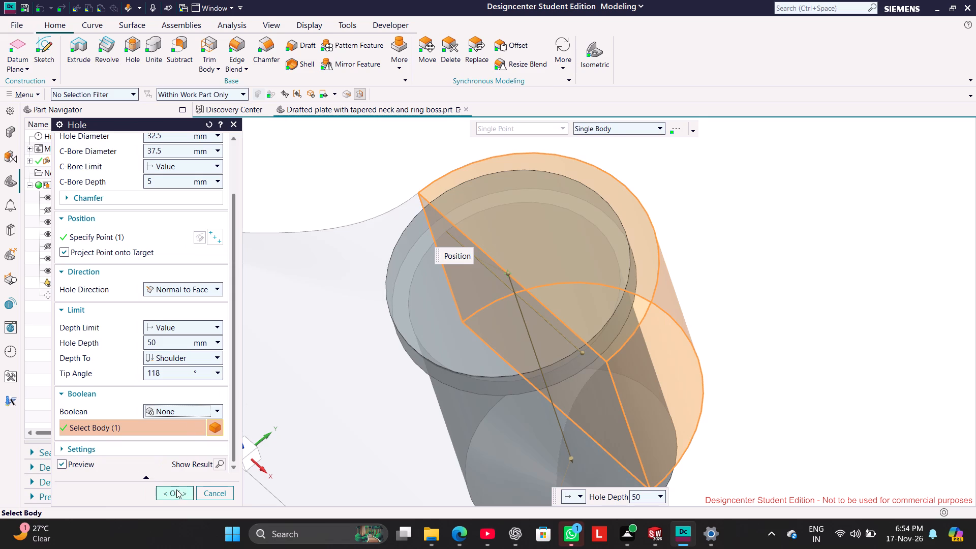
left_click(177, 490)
Edit the counterbored hole to subtract from the bodies, adding the neck and plate body as a target alongside the half-round block.
middle_click(750, 332)
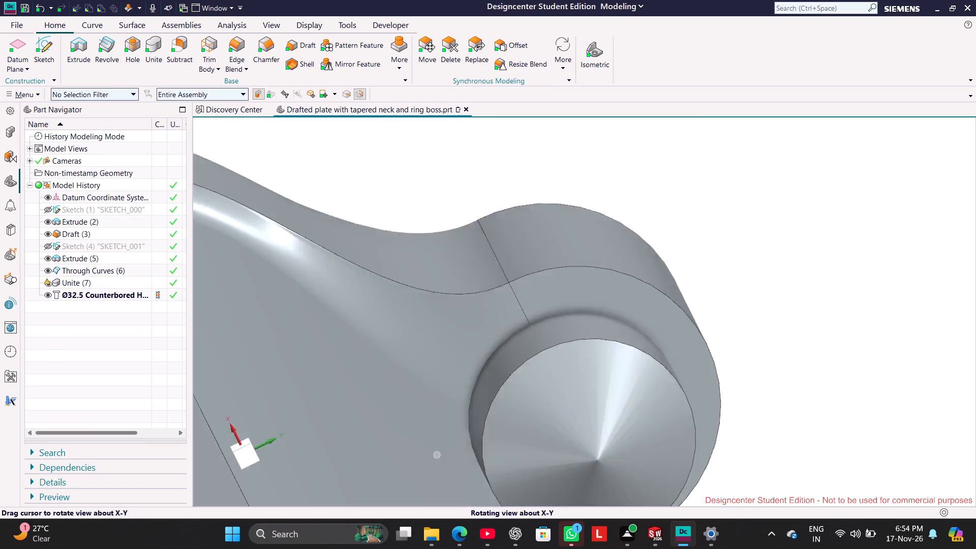
right_click(118, 296)
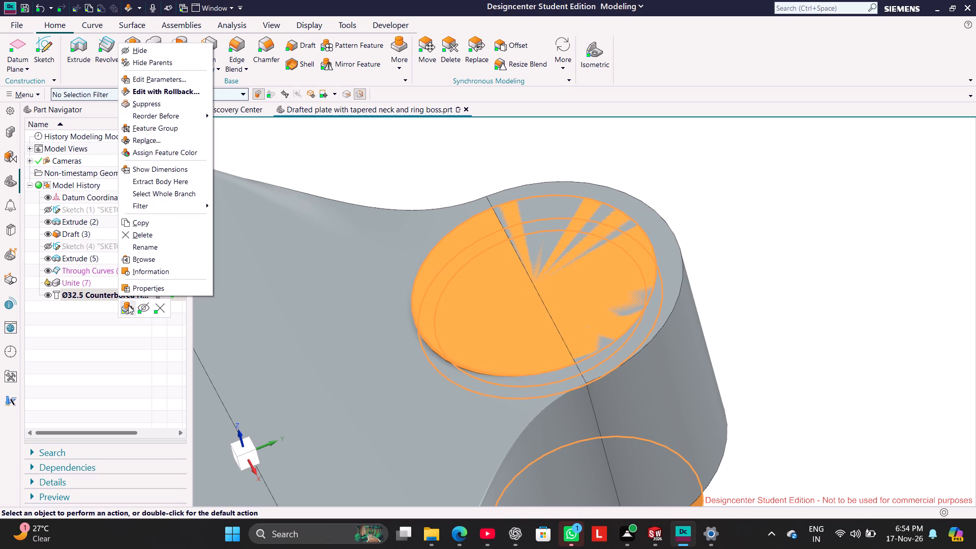
left_click(128, 305)
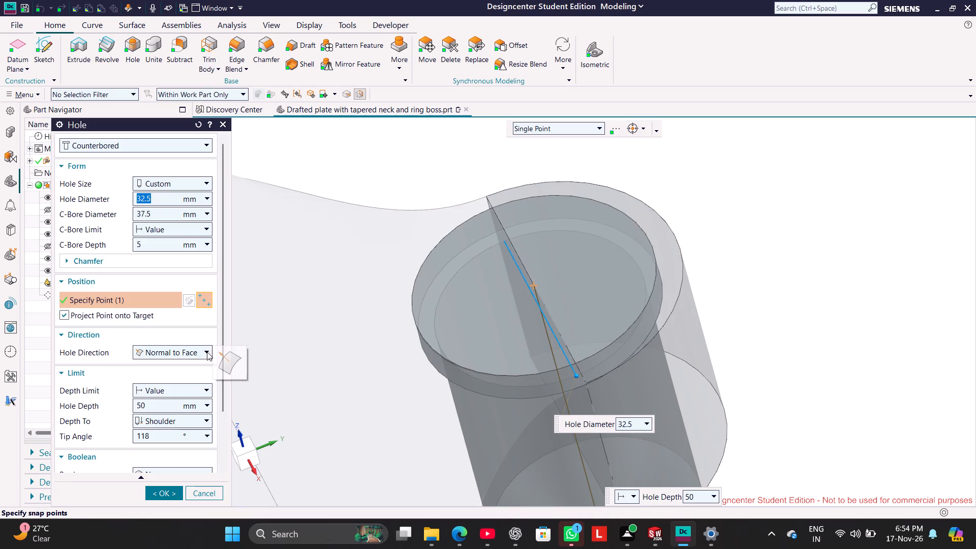
left_click_drag(221, 354, 220, 453)
left_click(201, 411)
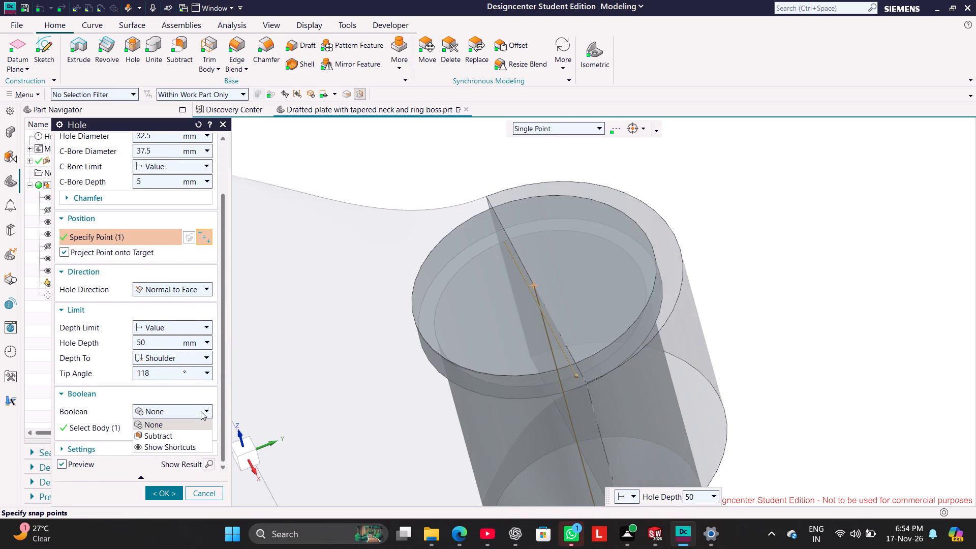
left_click(185, 445)
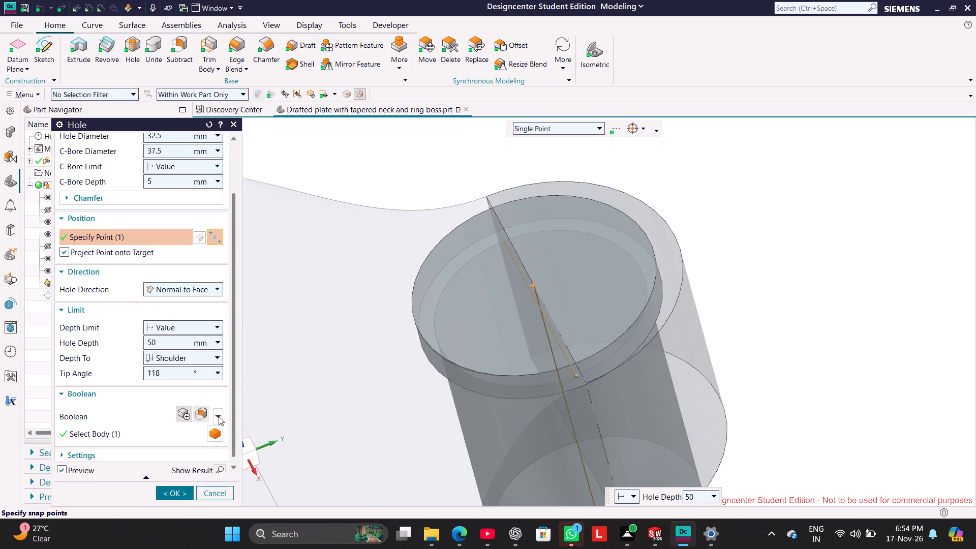
left_click(219, 416)
left_click(228, 432)
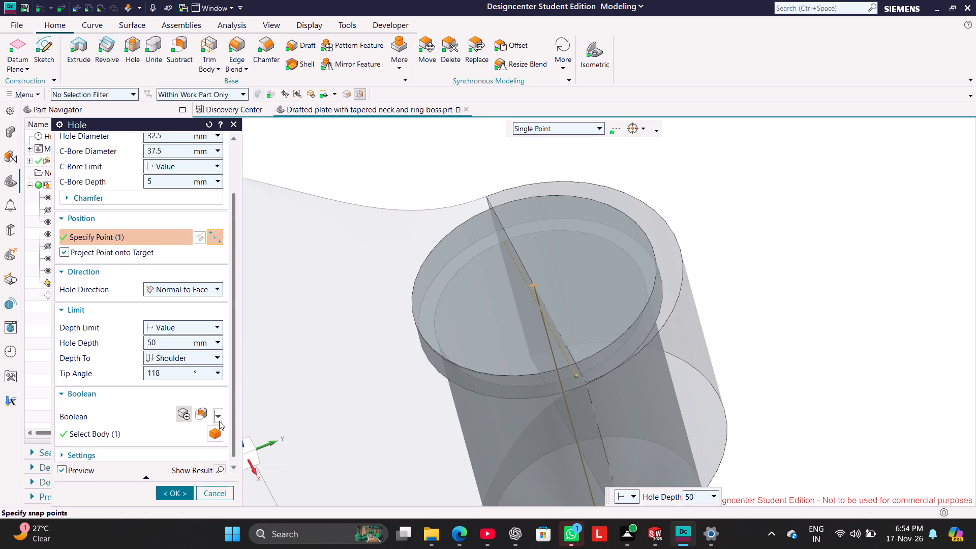
left_click(219, 421)
left_click(224, 444)
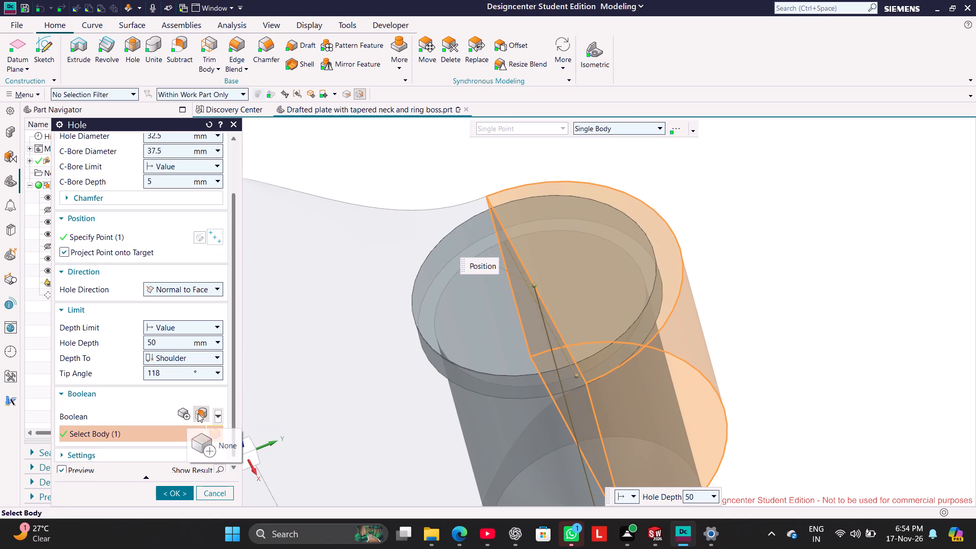
left_click_drag(229, 356, 237, 405)
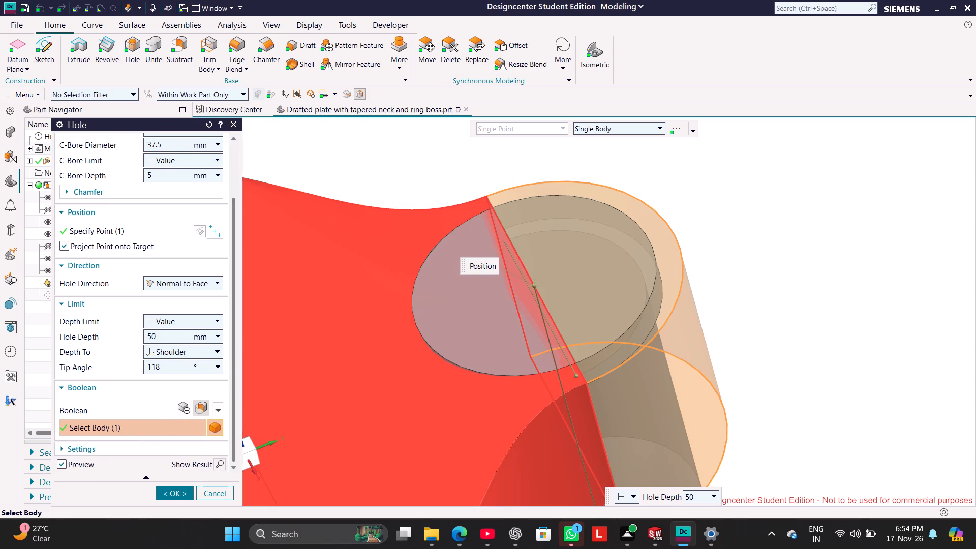
left_click(433, 350)
left_click(173, 491)
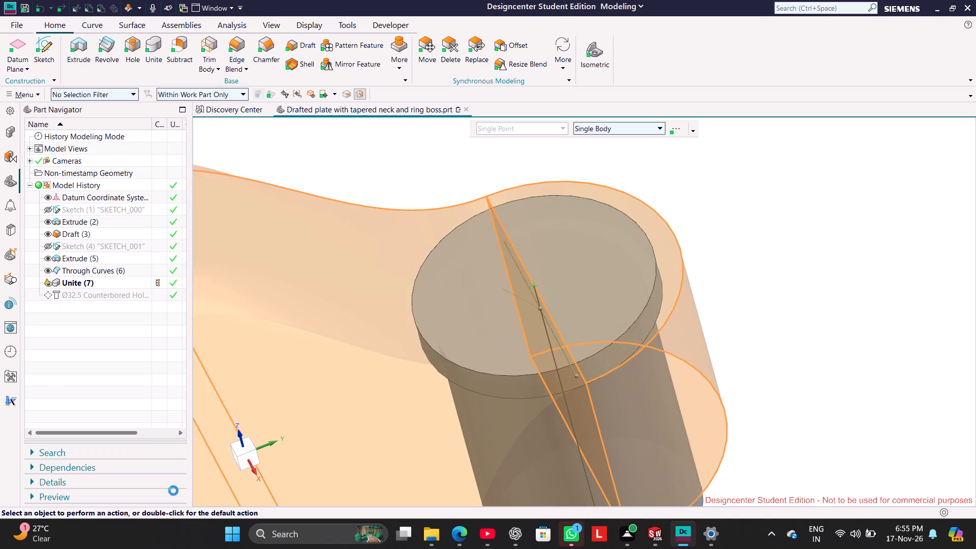
Delete the Unite feature from the model history and close the update report.
scroll(684, 377, "up", 2)
scroll(682, 375, "down", 2)
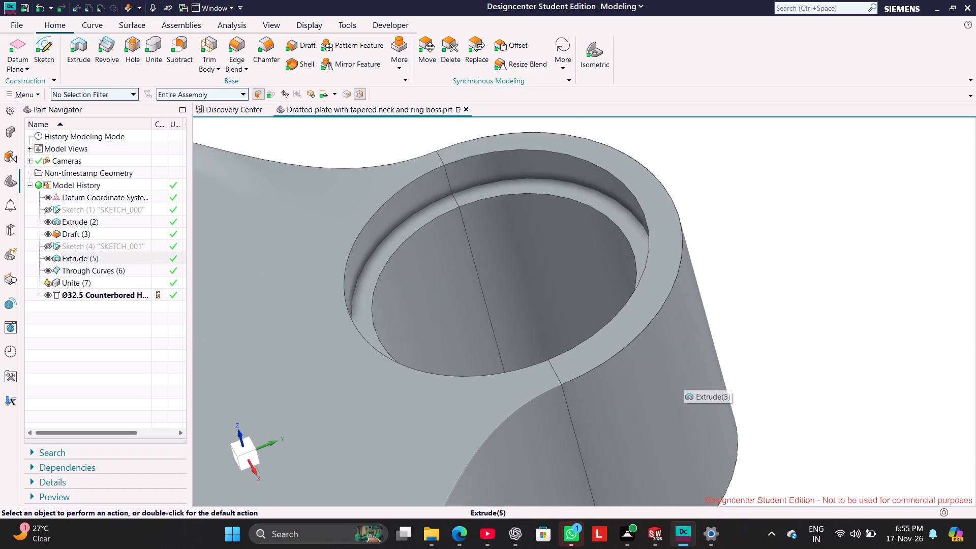
scroll(681, 375, "down", 5)
middle_click_drag(300, 228, 262, 229)
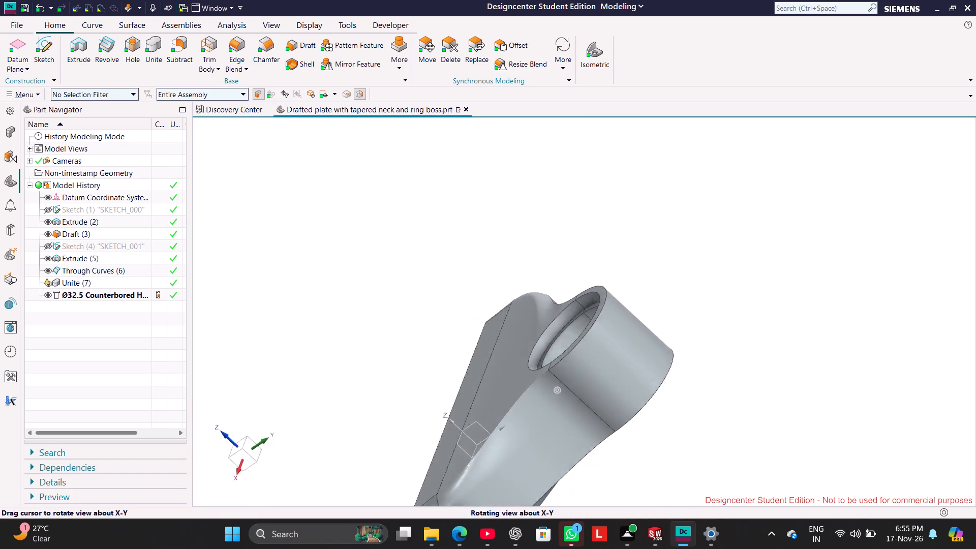
middle_click_drag(262, 229, 300, 215)
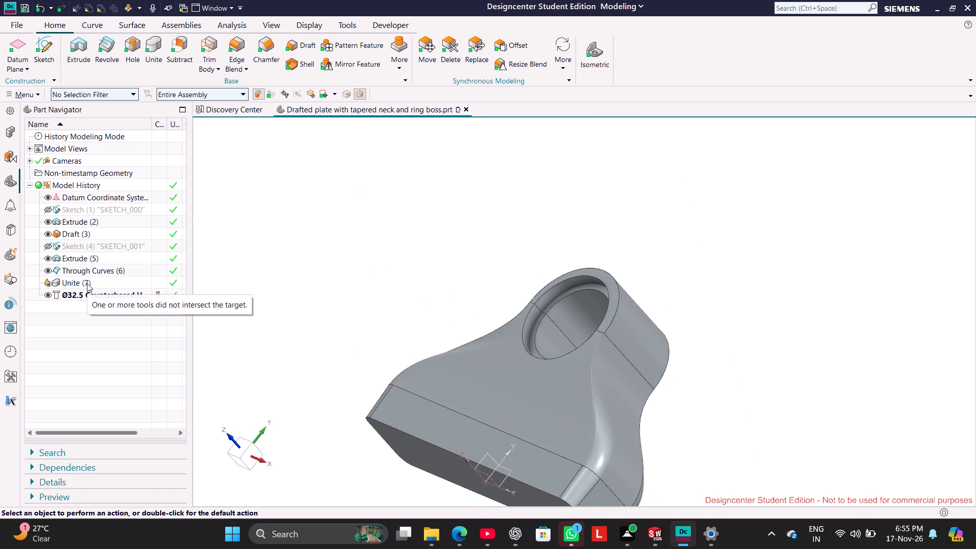
right_click(87, 283)
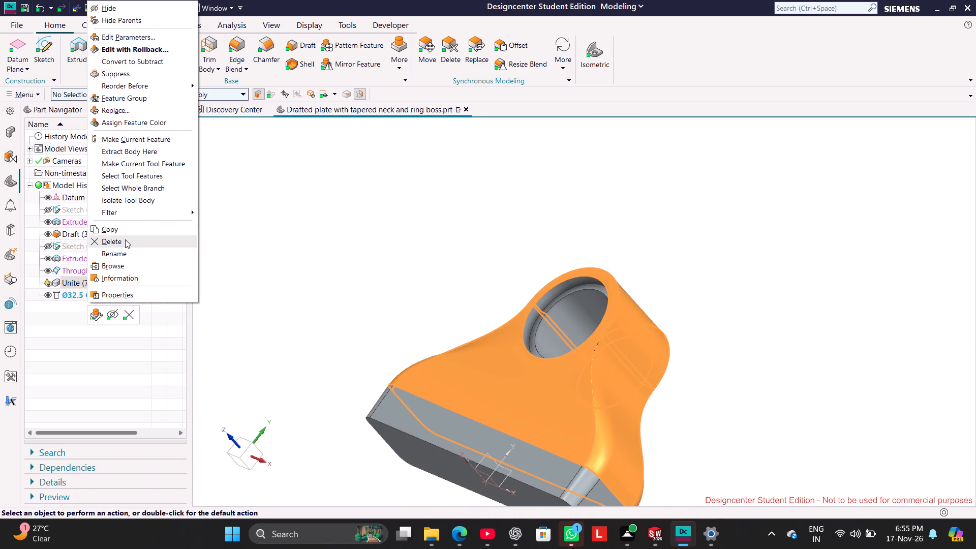
left_click(125, 239)
left_click(257, 359)
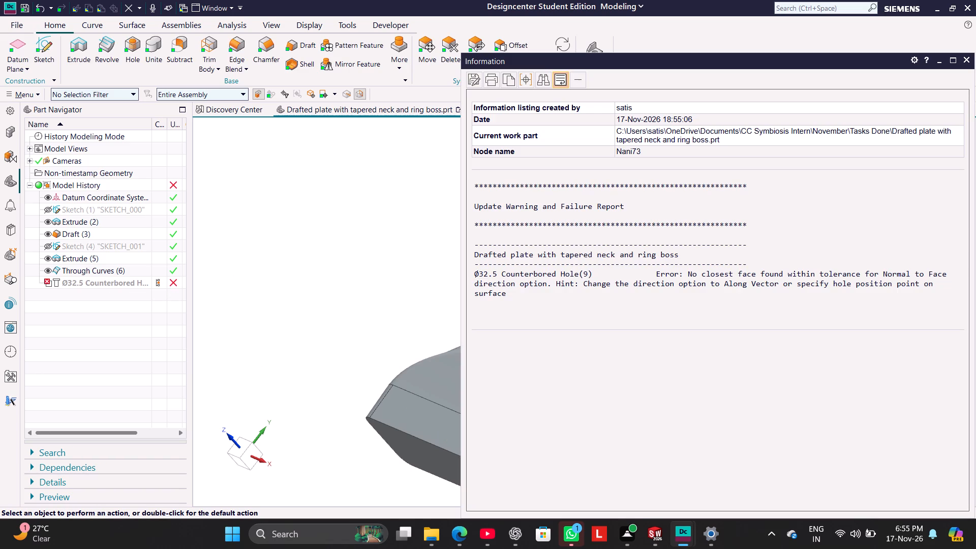
left_click(965, 61)
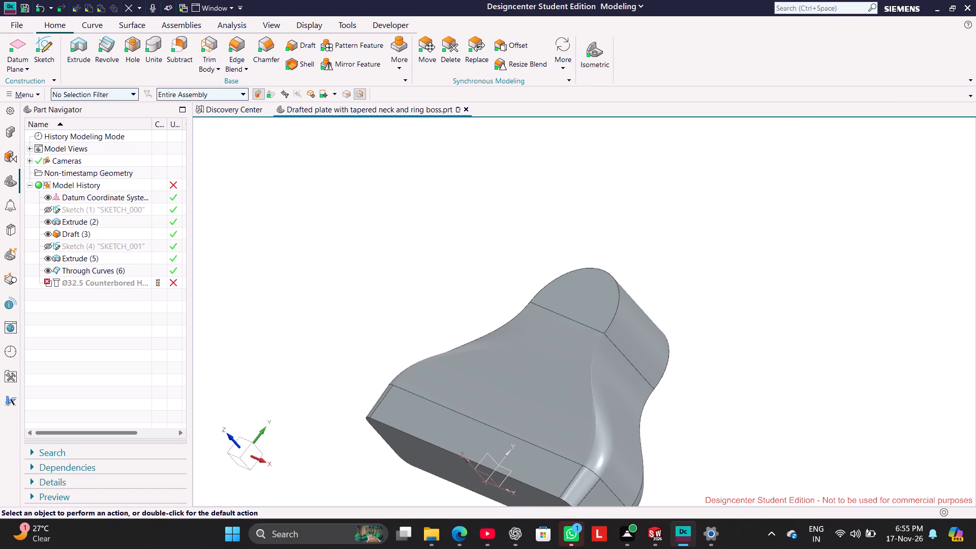
Delete the failed 32.5 mm counterbored hole from the model history.
left_click(173, 283)
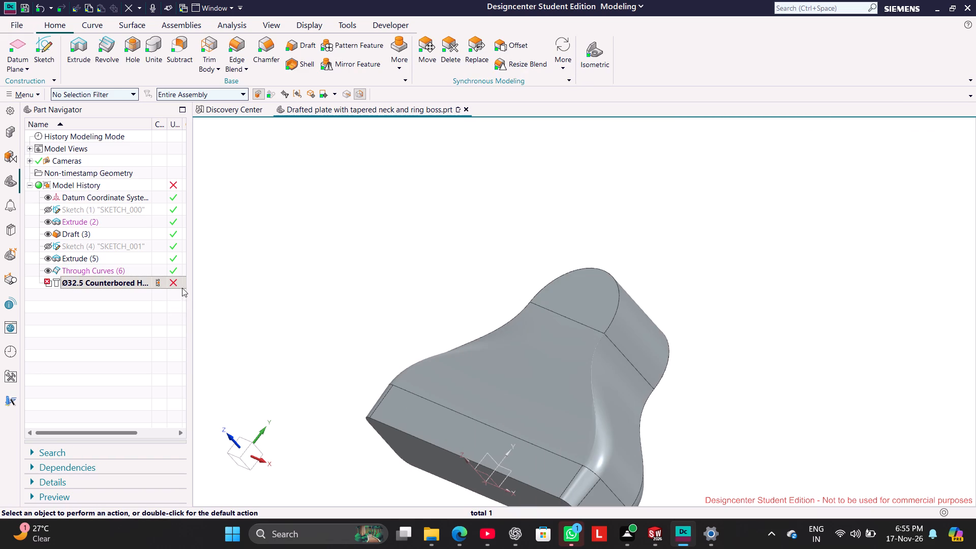
left_click(174, 283)
right_click(84, 285)
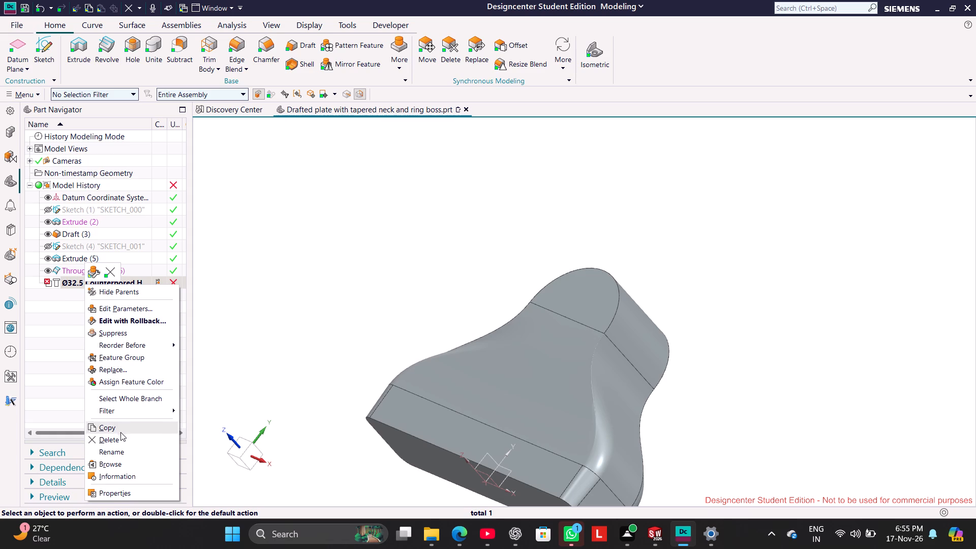
left_click(121, 440)
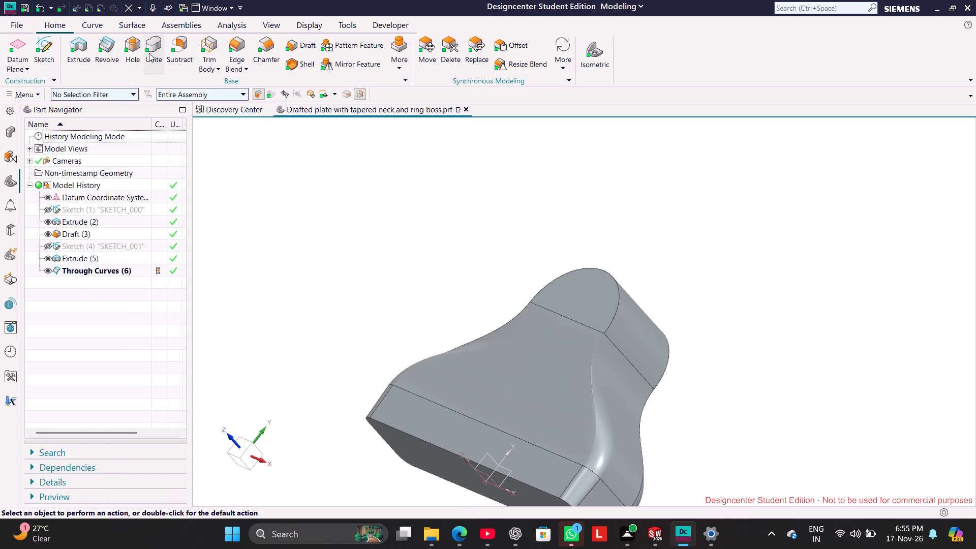
Cut a 32.5 mm hole, 50 mm deep, with a 37.5 by 5 mm counterbore at the midpoint of the half-round face's straight edge.
left_click(134, 45)
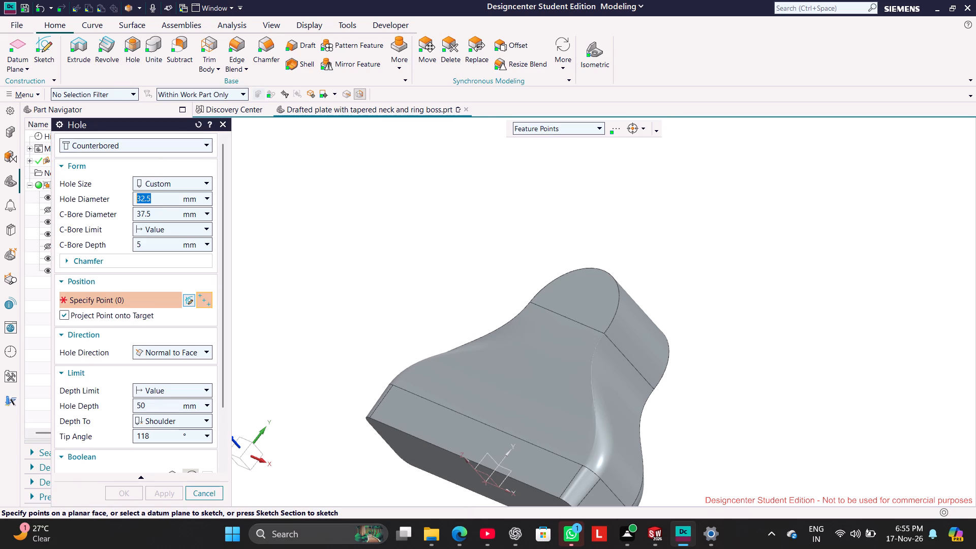
left_click(643, 128)
left_click(632, 197)
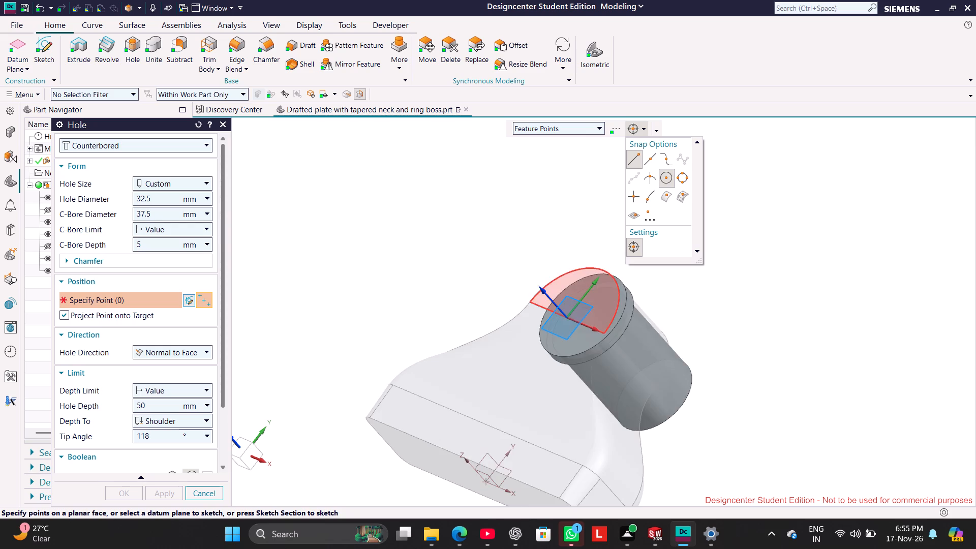
scroll(572, 323, "down", 4)
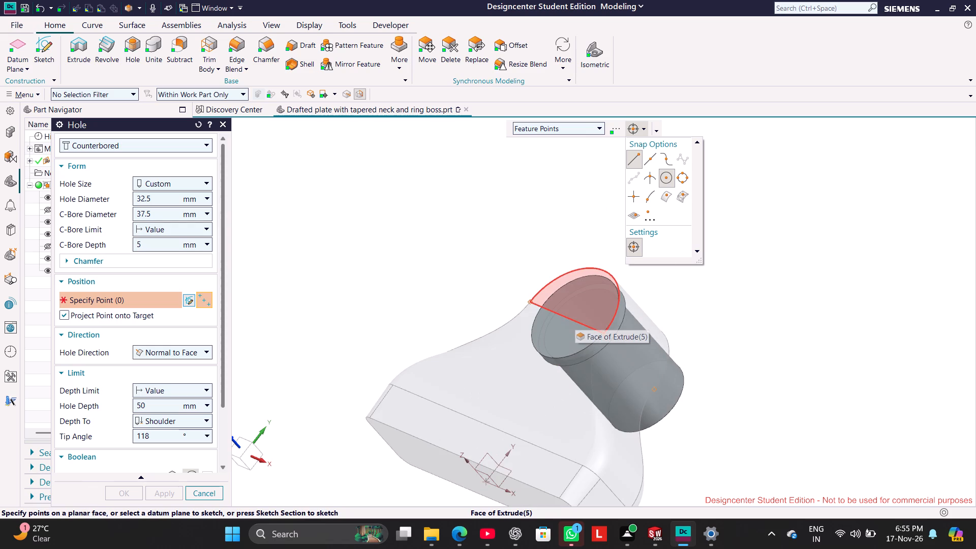
scroll(575, 317, "up", 4)
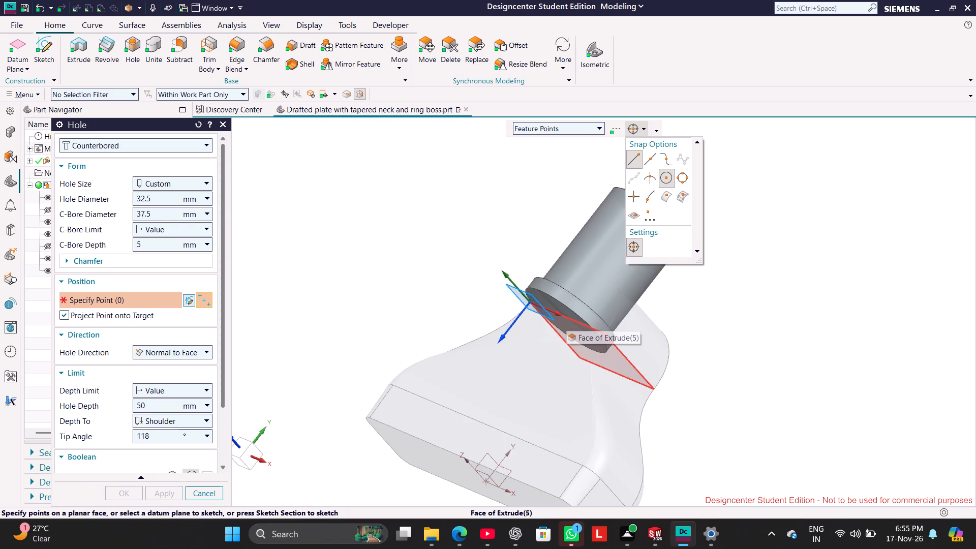
scroll(601, 322, "up", 2)
left_click(733, 208)
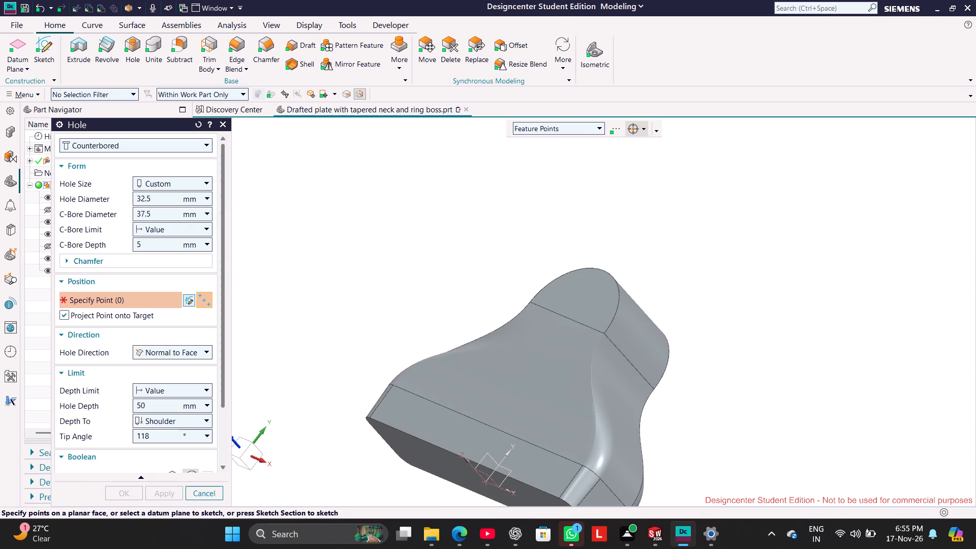
scroll(611, 315, "up", 6)
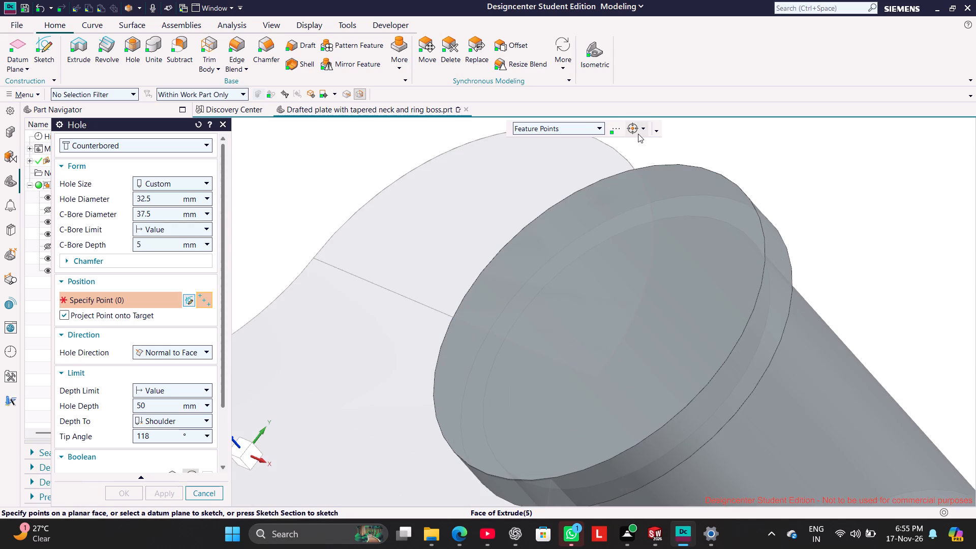
left_click(643, 129)
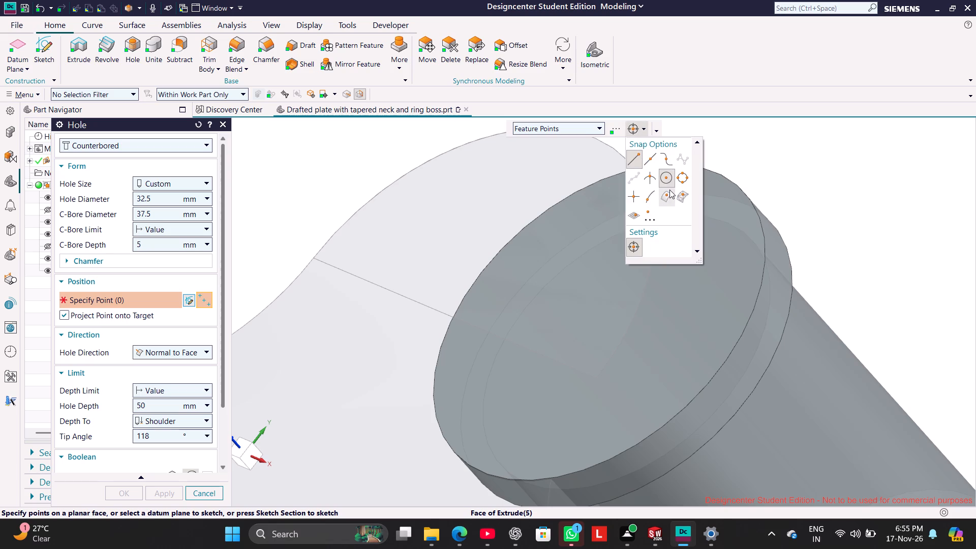
left_click(630, 193)
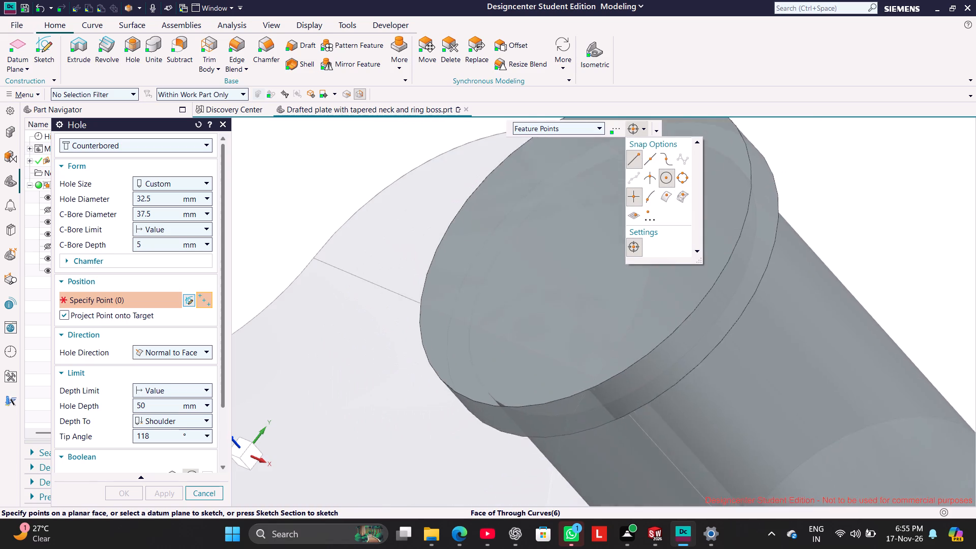
left_click(651, 160)
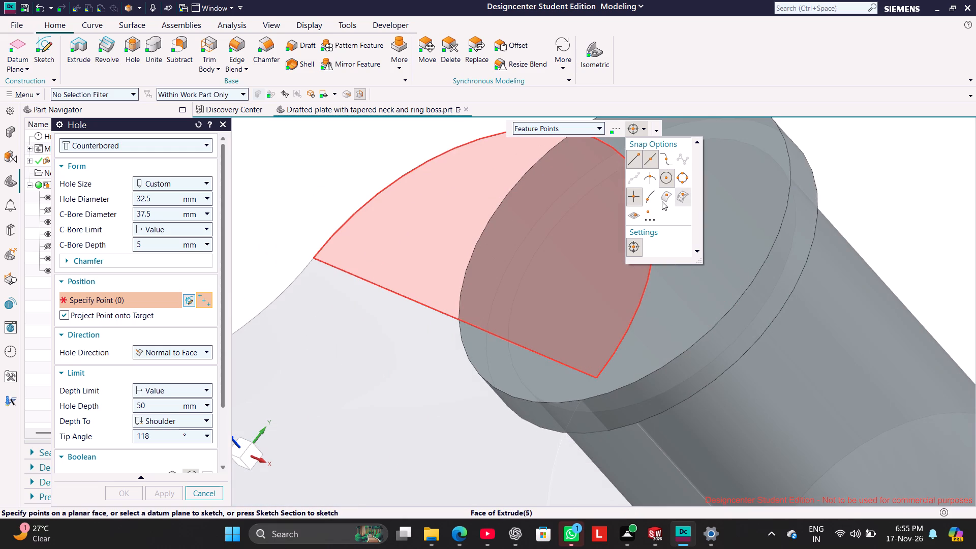
left_click(639, 157)
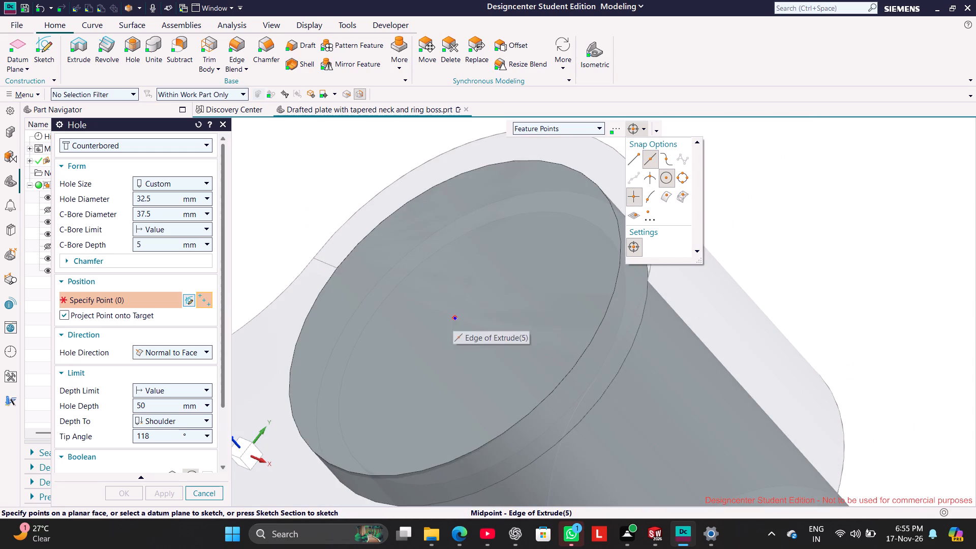
left_click(455, 319)
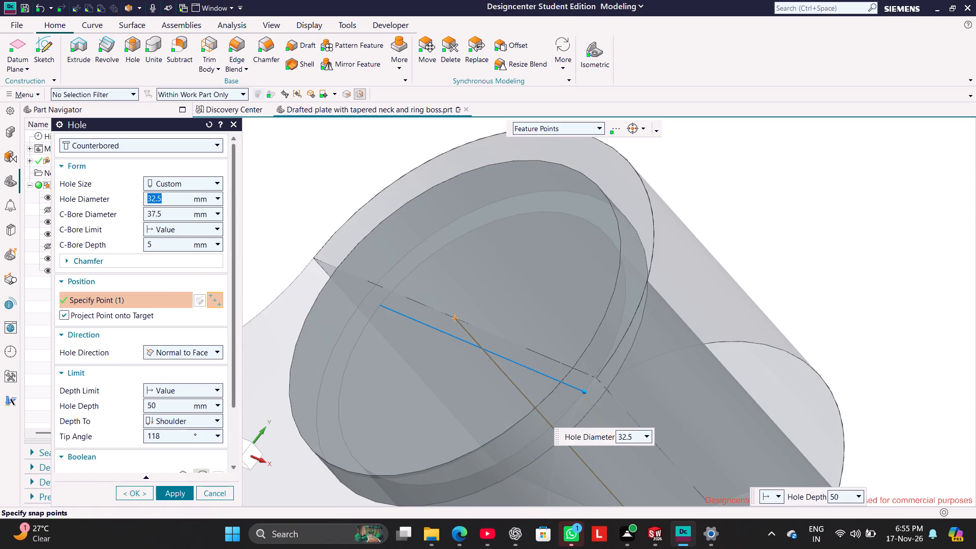
left_click_drag(232, 351, 235, 372)
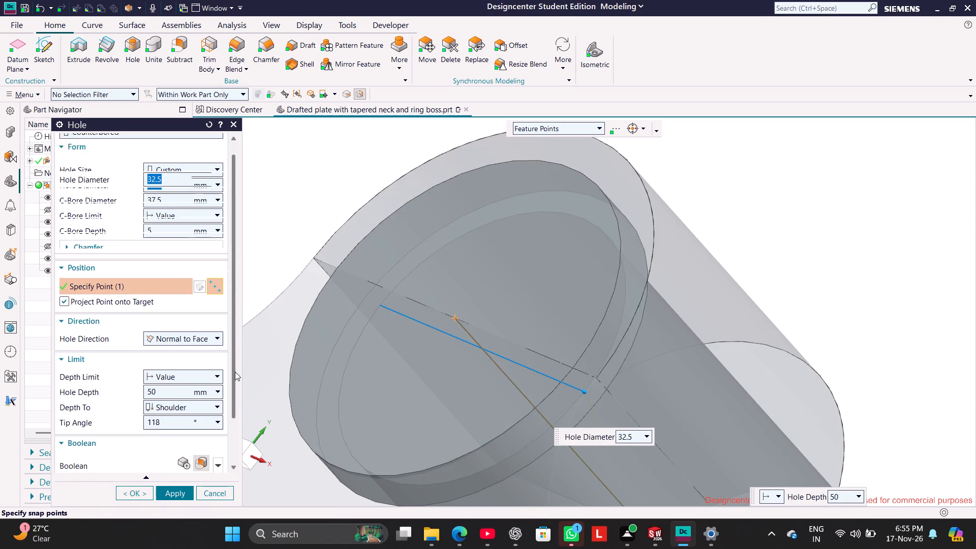
left_click_drag(235, 372, 237, 445)
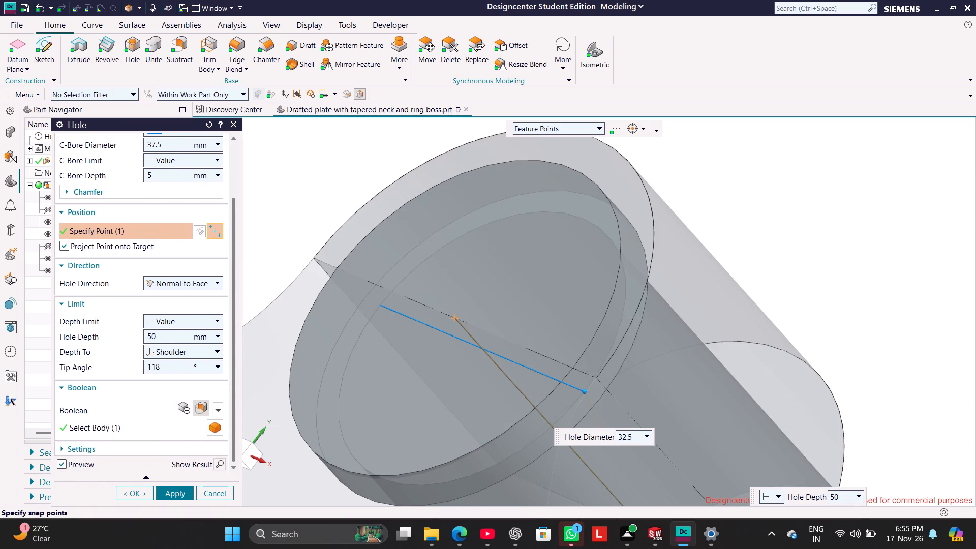
left_click(428, 450)
left_click(352, 432)
scroll(523, 359, "up", 2)
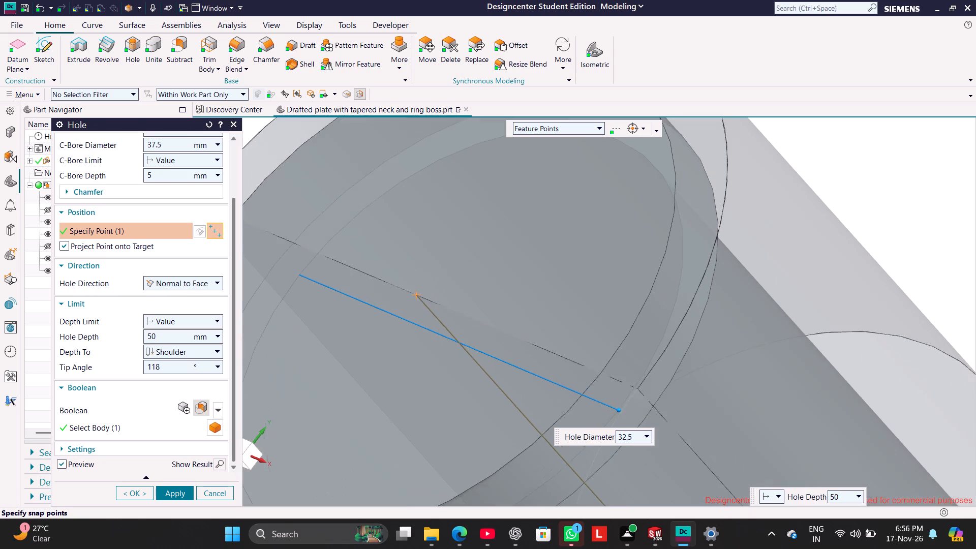
scroll(524, 359, "up", 1)
scroll(524, 359, "down", 8)
left_click(453, 443)
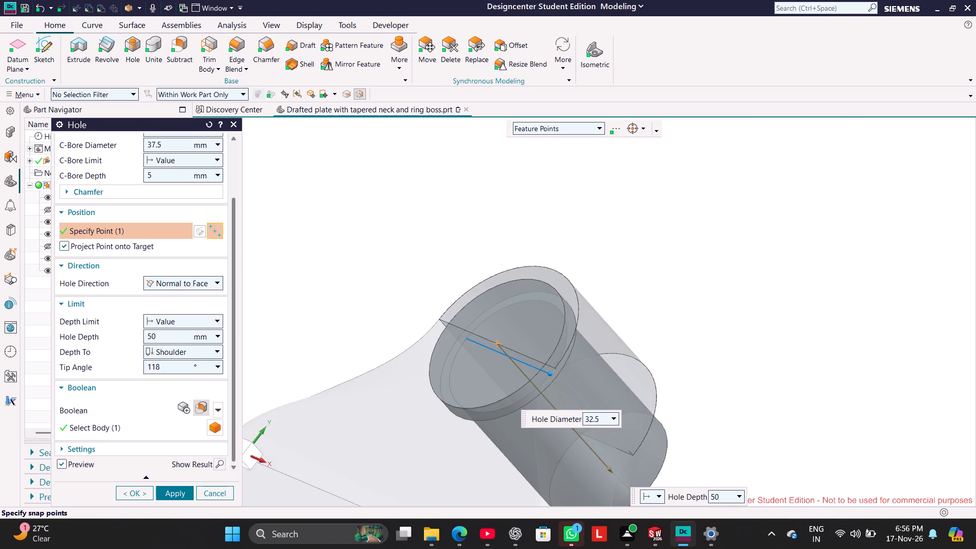
left_click(177, 494)
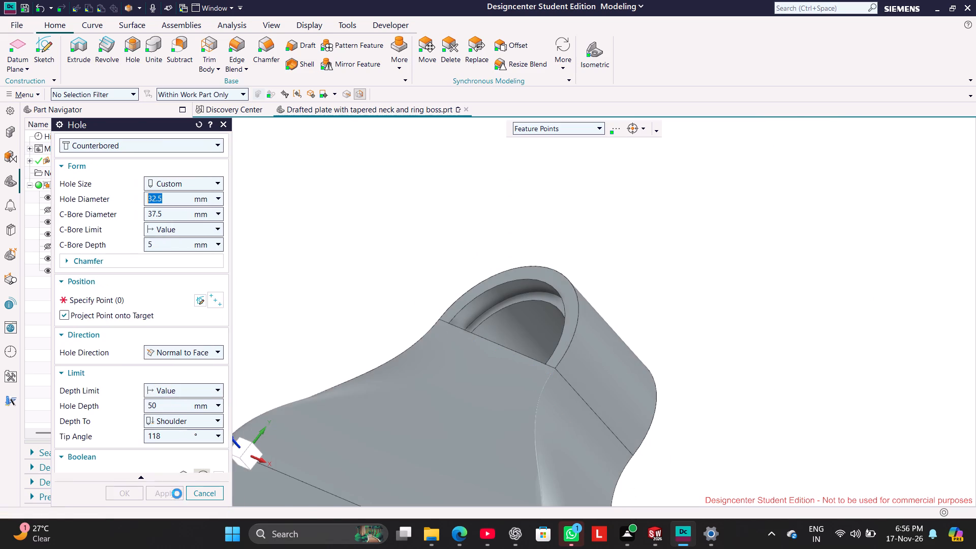
left_click(209, 500)
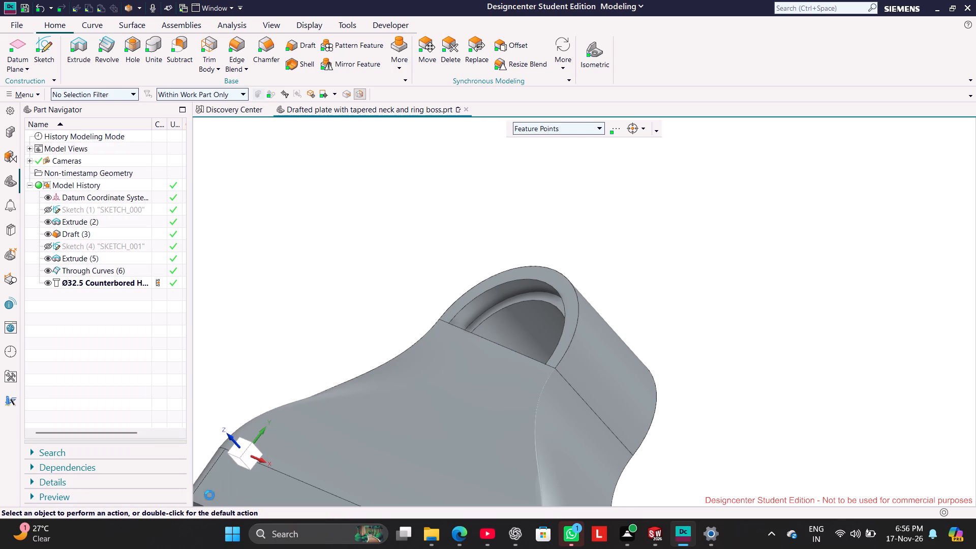
Edit the counterbored hole to also subtract from the neck and plate body, alongside the half-round block.
right_click(122, 281)
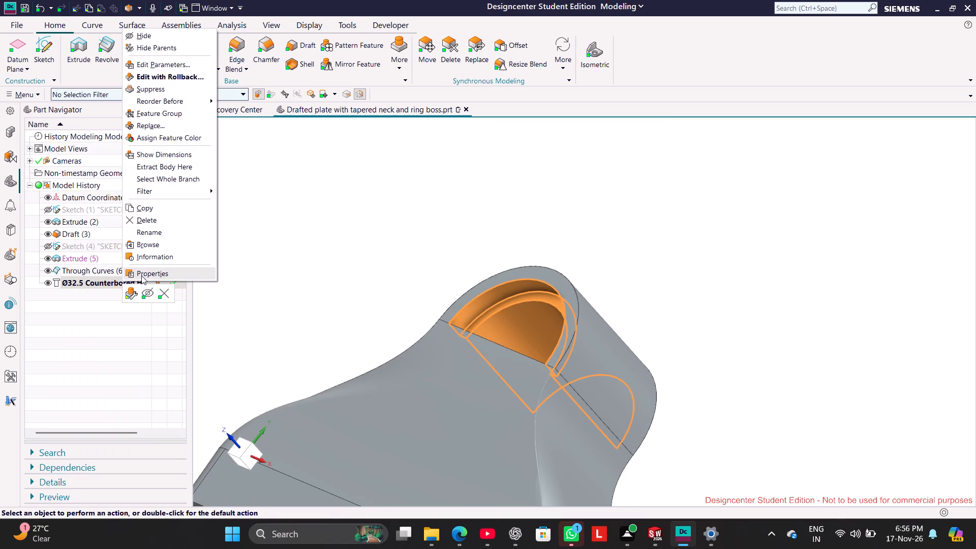
left_click(133, 292)
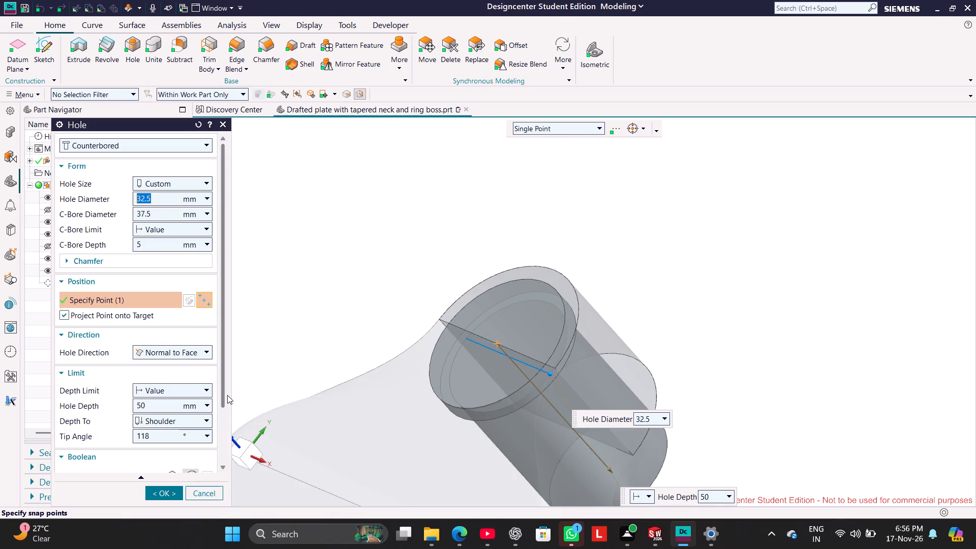
left_click_drag(227, 395, 228, 485)
left_click(130, 428)
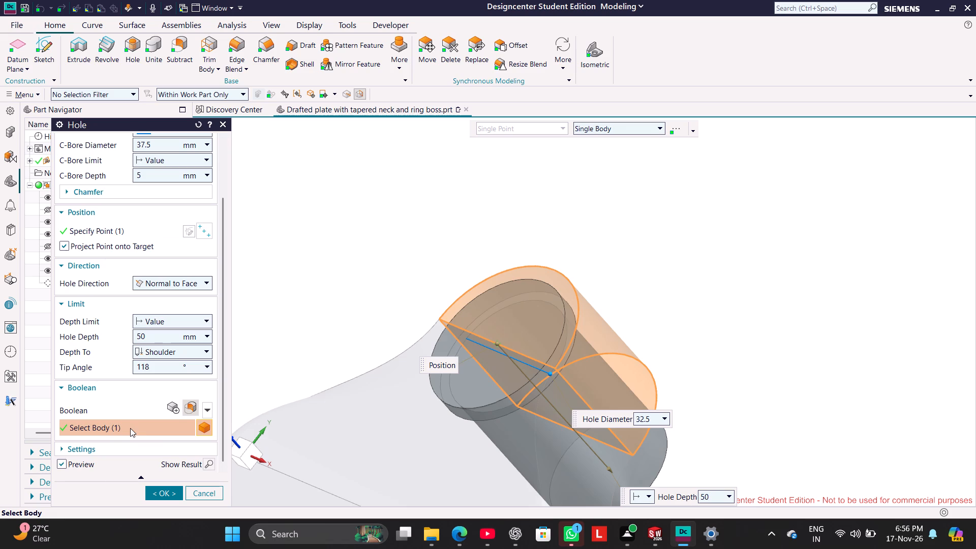
left_click(502, 409)
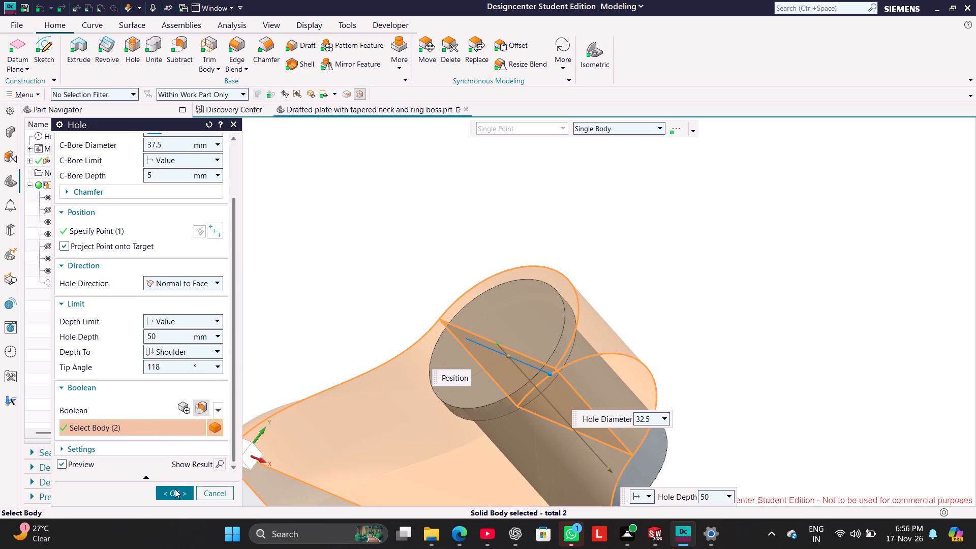
left_click(175, 489)
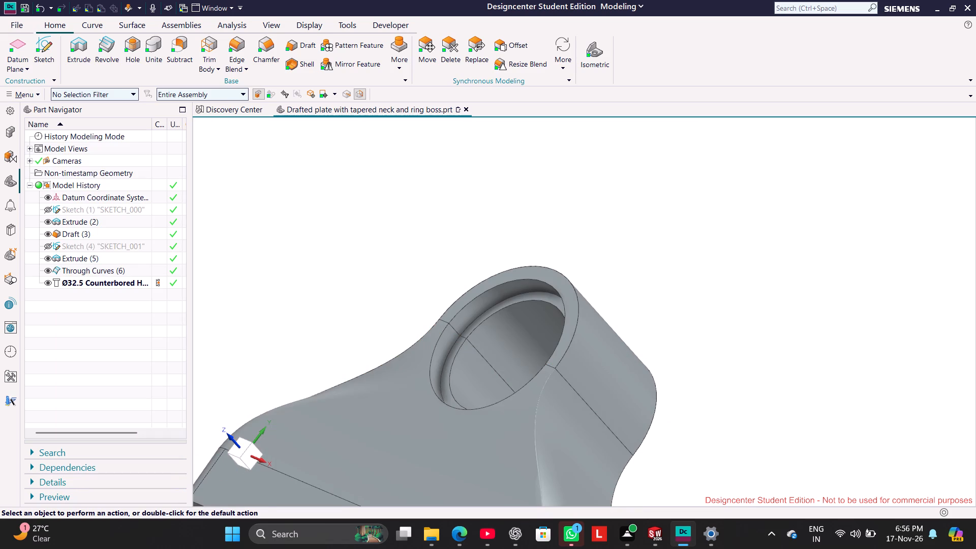
Create a new sketch on the plate's large flat face opposite the neck and ring boss.
left_click(606, 34)
left_click(589, 55)
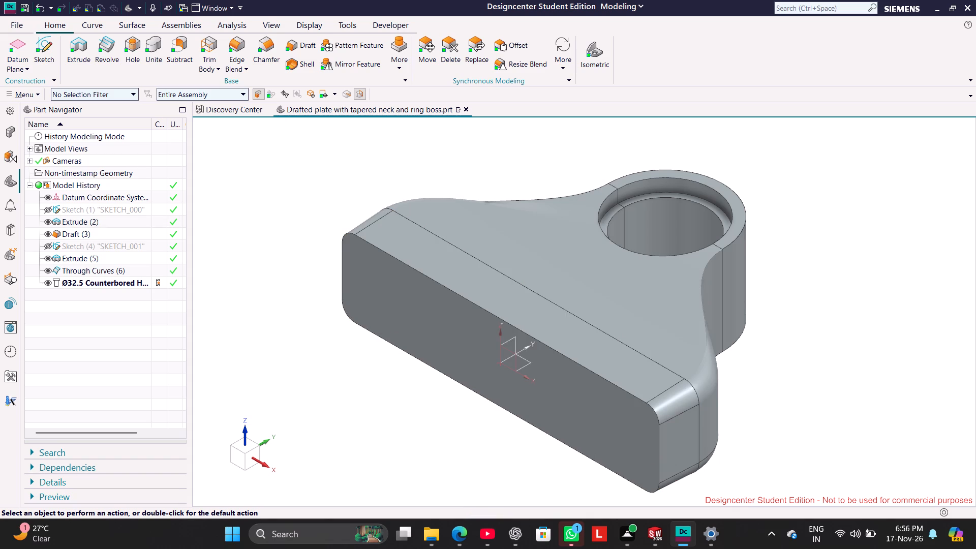
middle_click_drag(879, 383, 895, 373)
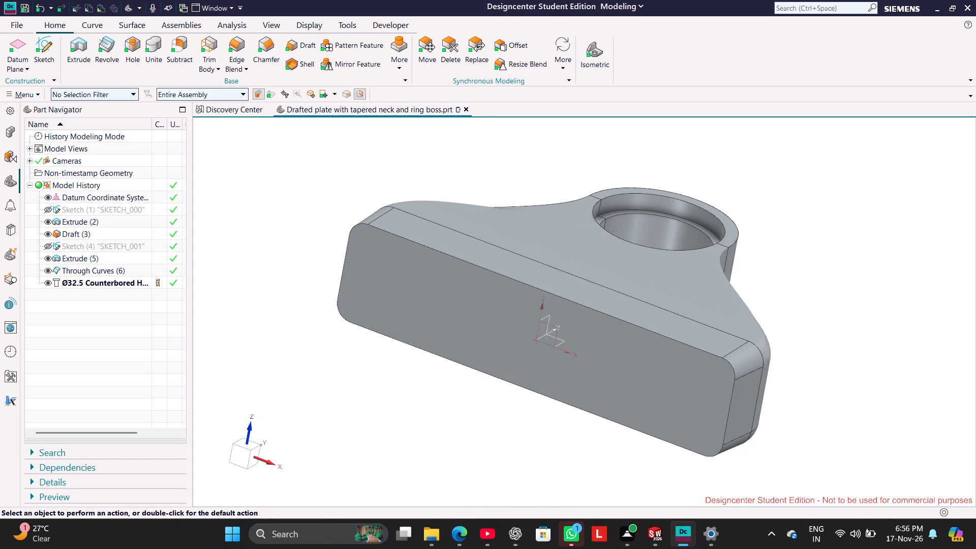
left_click(48, 60)
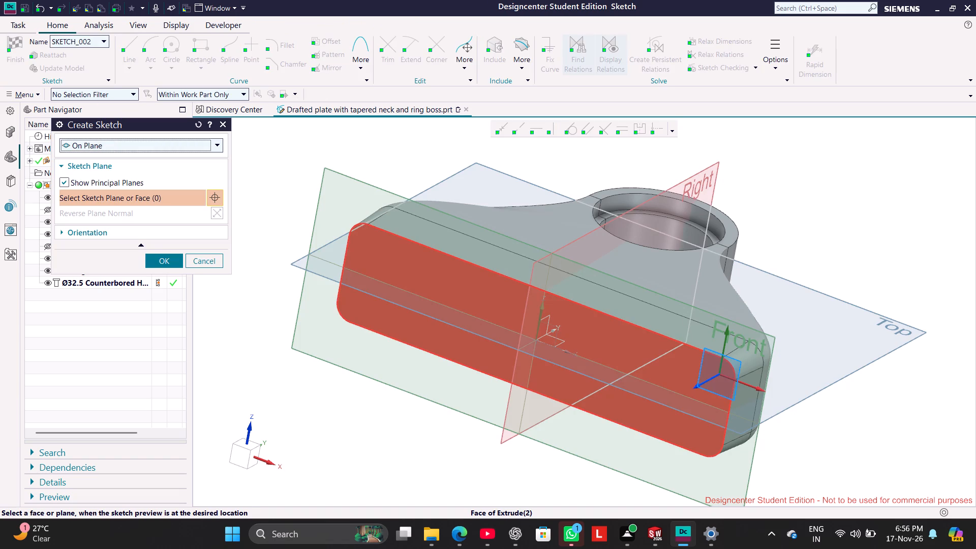
left_click(618, 341)
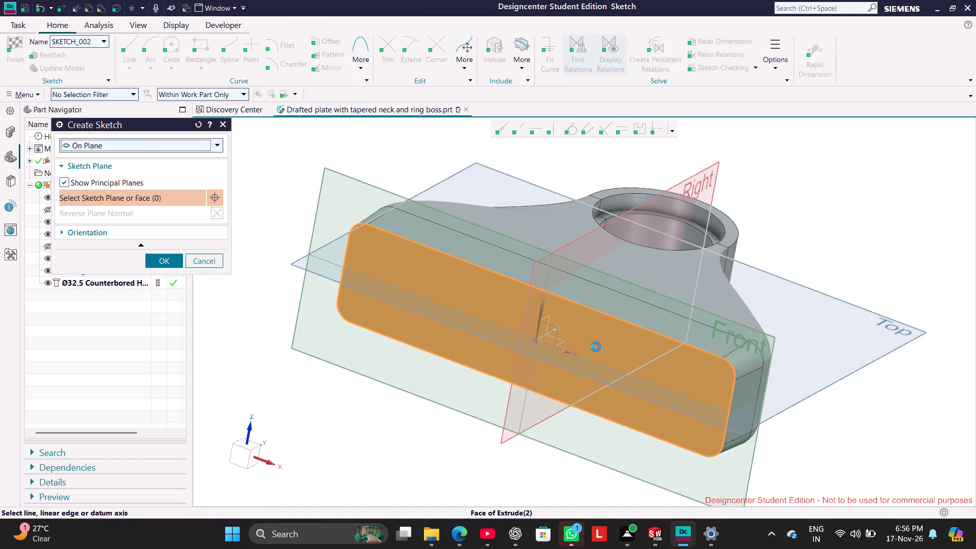
left_click(173, 267)
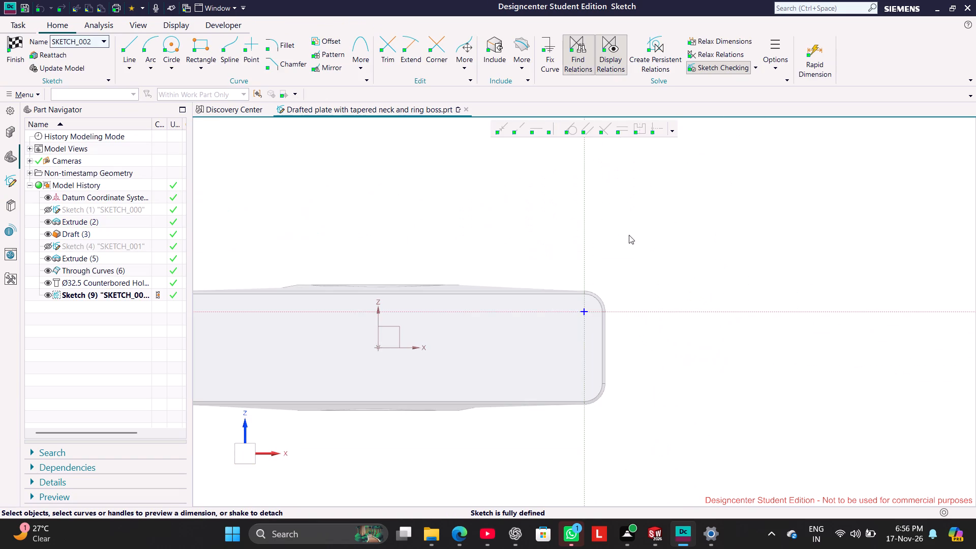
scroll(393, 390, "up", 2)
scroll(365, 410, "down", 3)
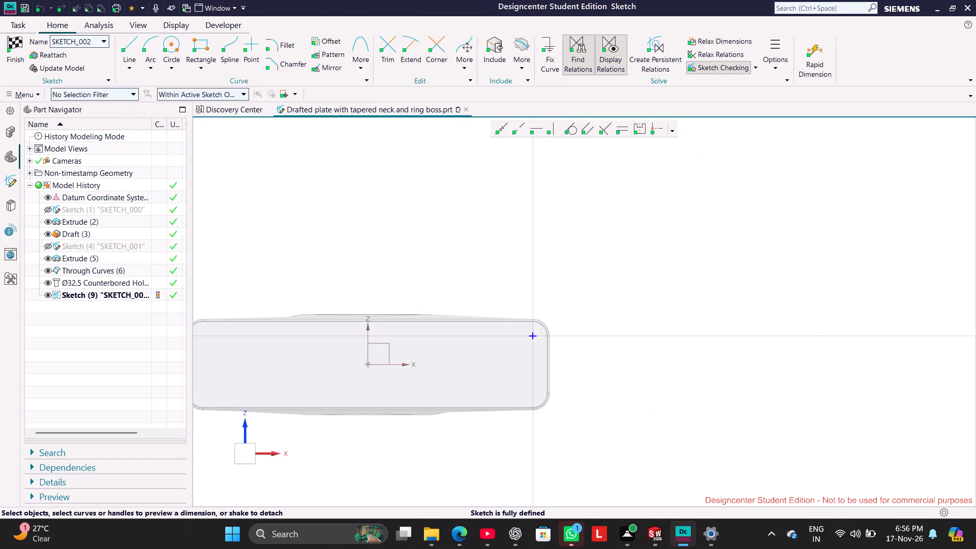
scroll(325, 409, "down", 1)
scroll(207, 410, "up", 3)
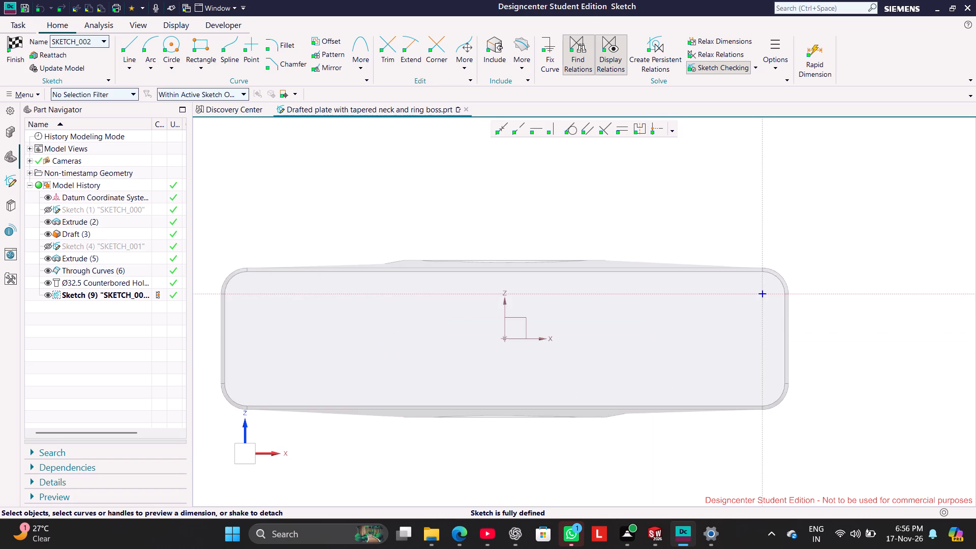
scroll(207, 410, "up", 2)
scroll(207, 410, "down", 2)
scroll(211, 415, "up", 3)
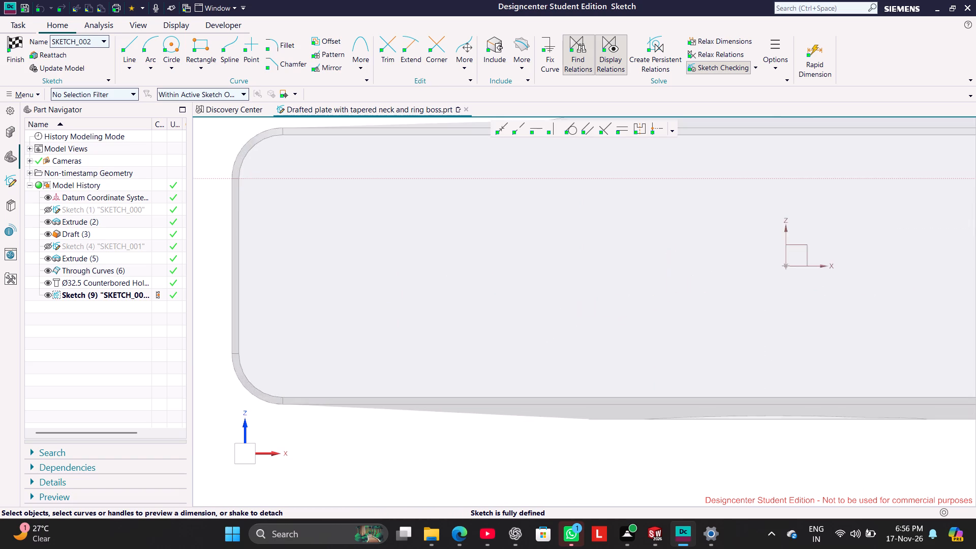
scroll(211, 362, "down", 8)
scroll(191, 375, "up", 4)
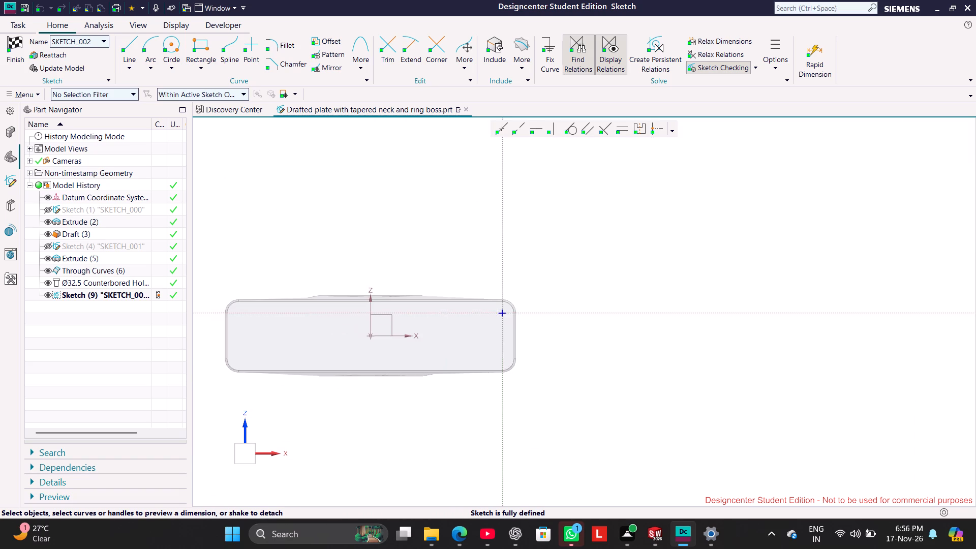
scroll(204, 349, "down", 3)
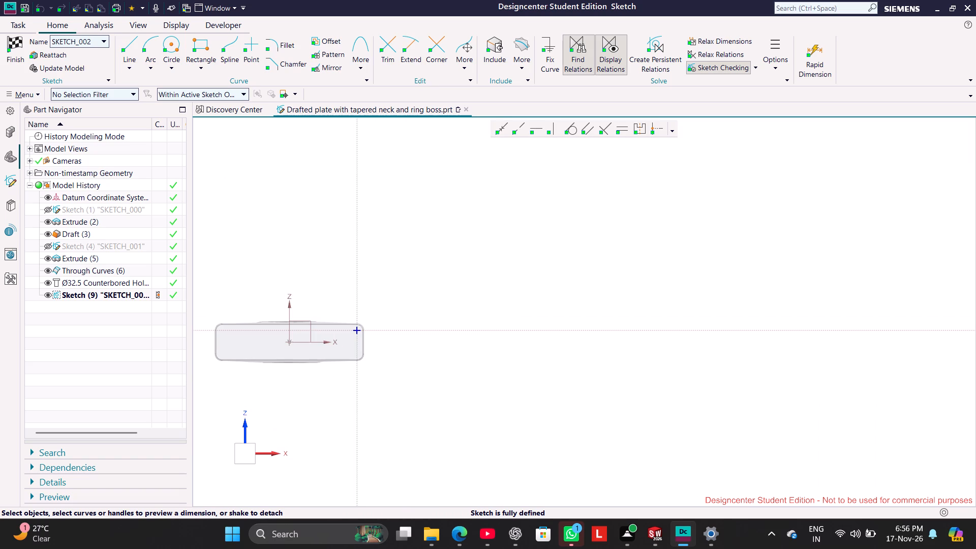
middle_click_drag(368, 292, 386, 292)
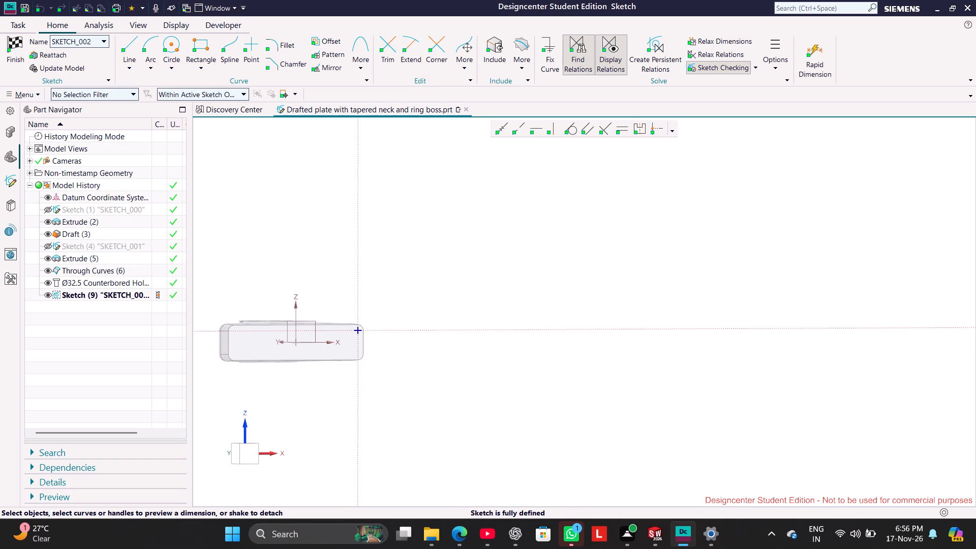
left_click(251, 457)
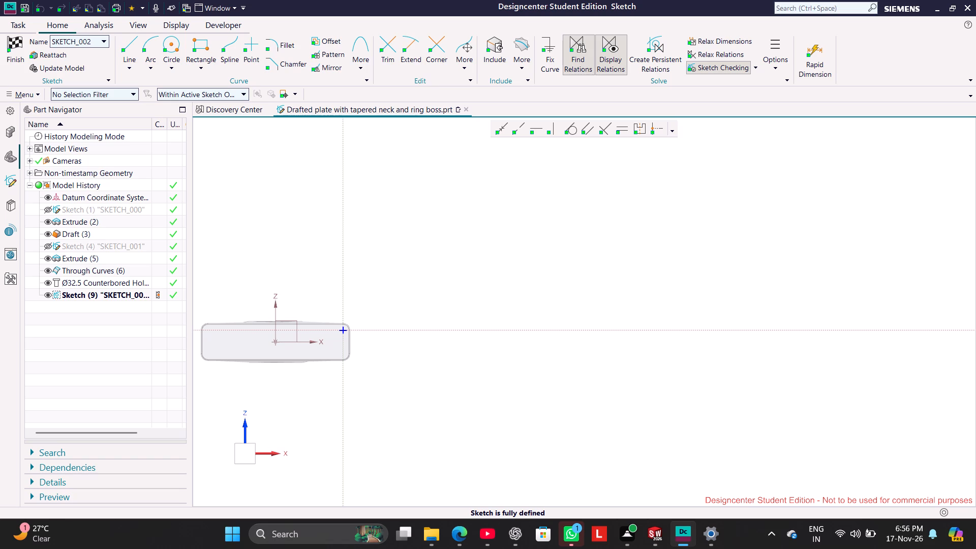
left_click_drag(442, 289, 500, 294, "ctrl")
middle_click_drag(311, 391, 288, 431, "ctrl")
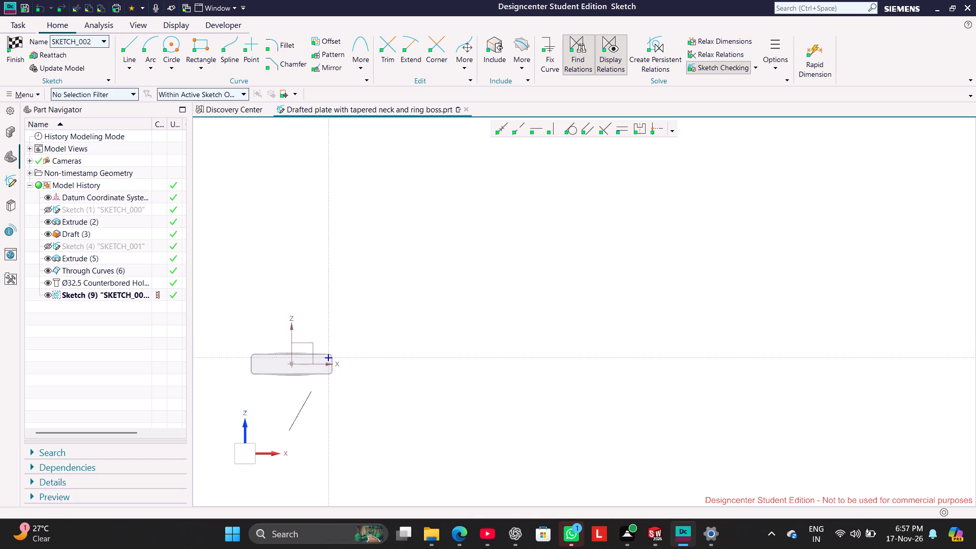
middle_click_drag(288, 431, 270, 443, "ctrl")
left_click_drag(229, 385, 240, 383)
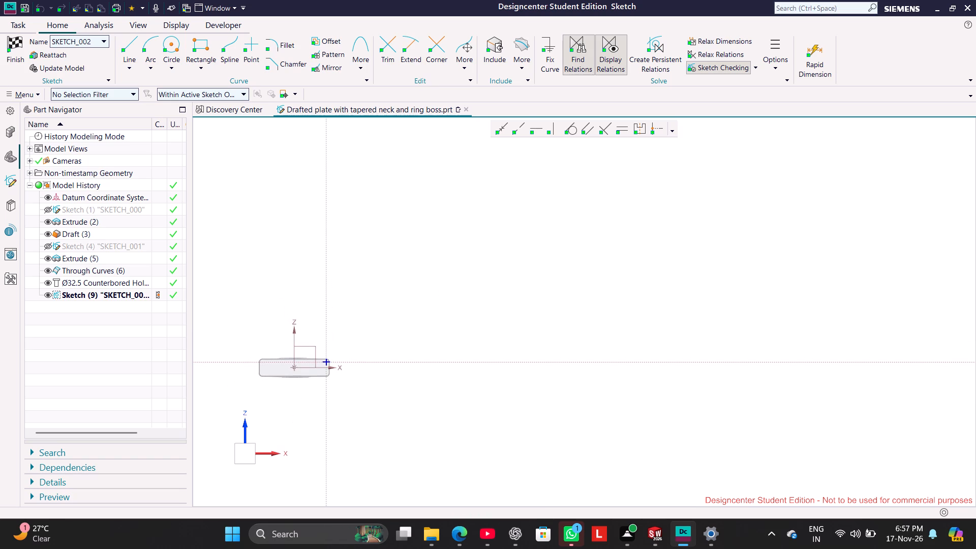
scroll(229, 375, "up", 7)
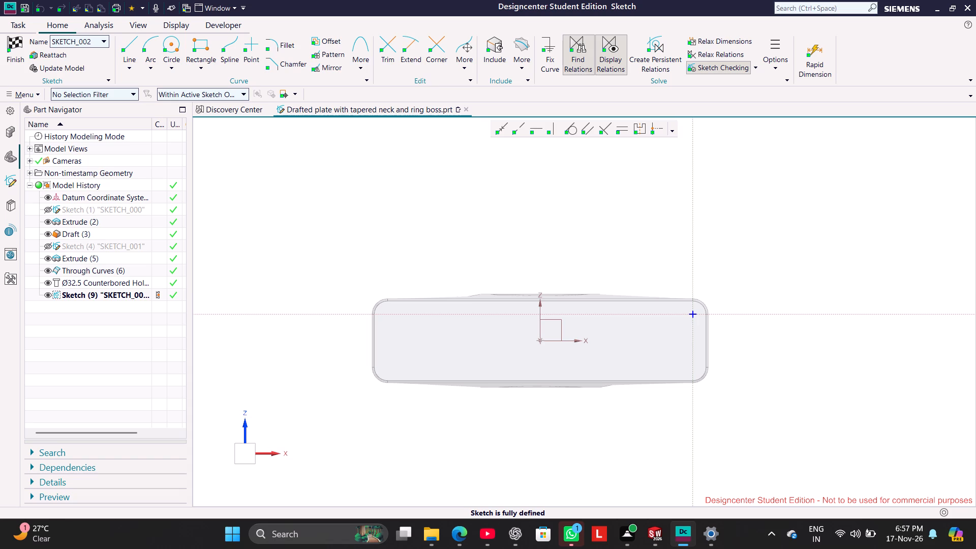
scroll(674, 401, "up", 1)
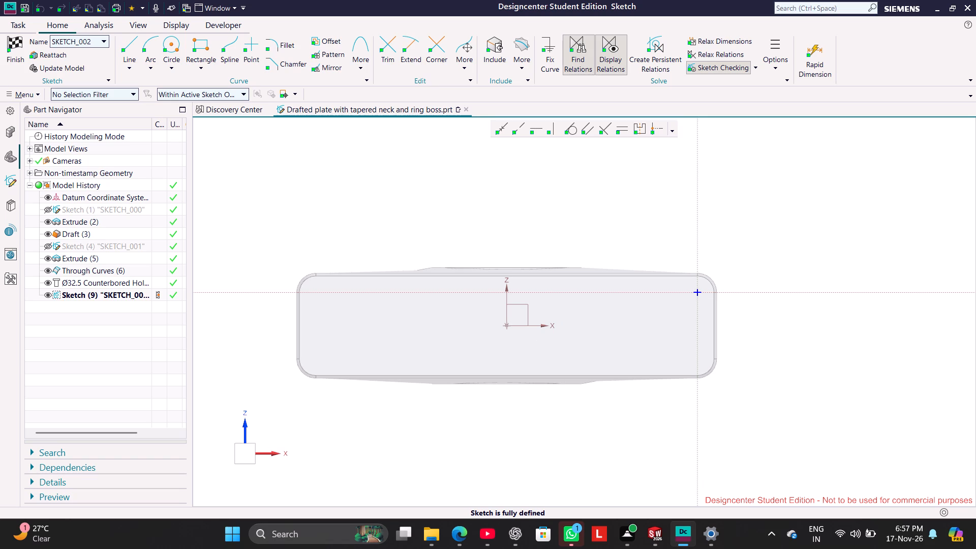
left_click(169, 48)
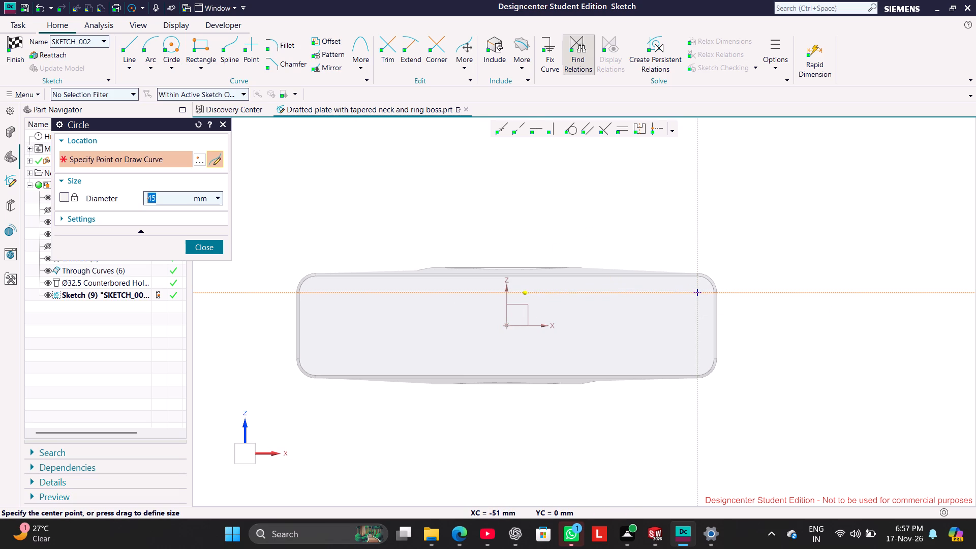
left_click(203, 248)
Include the datum coordinate system's origin point in the sketch.
left_click(486, 60)
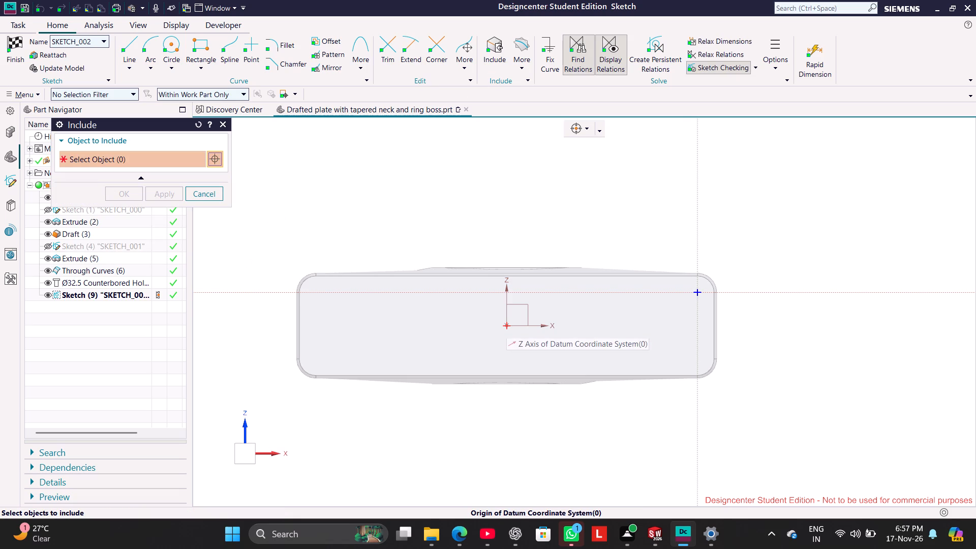
scroll(514, 330, "up", 5)
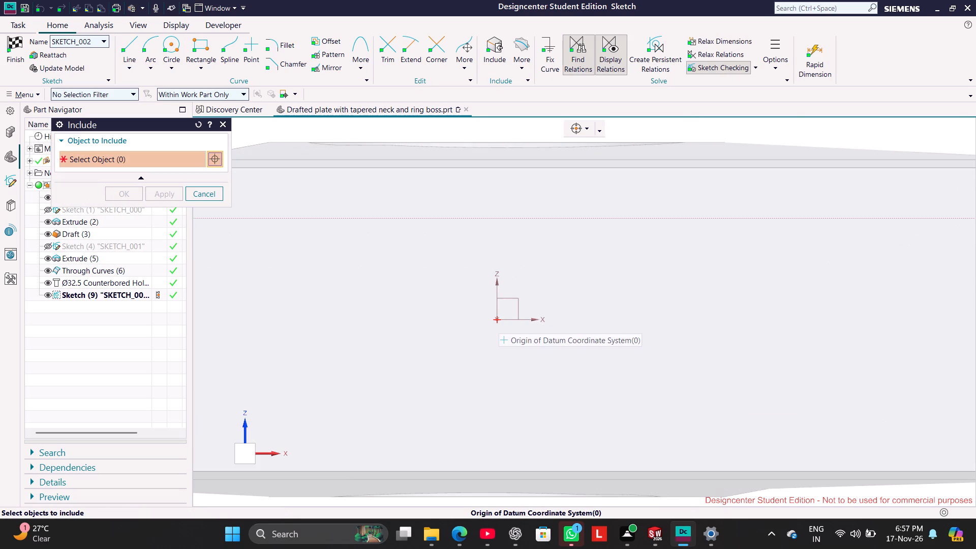
left_click(497, 319)
left_click(170, 199)
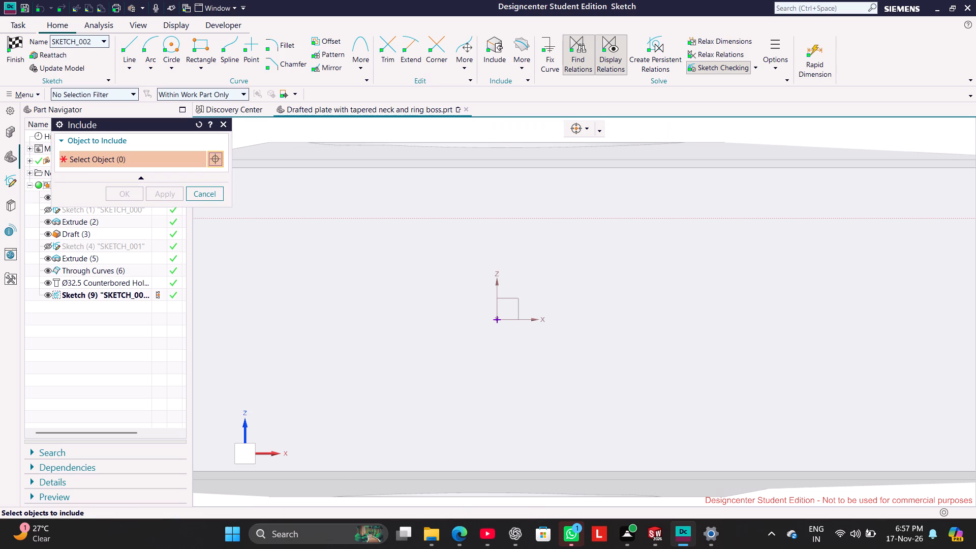
Sketch a circle about 15 mm in diameter centred on the included origin point.
left_click(170, 44)
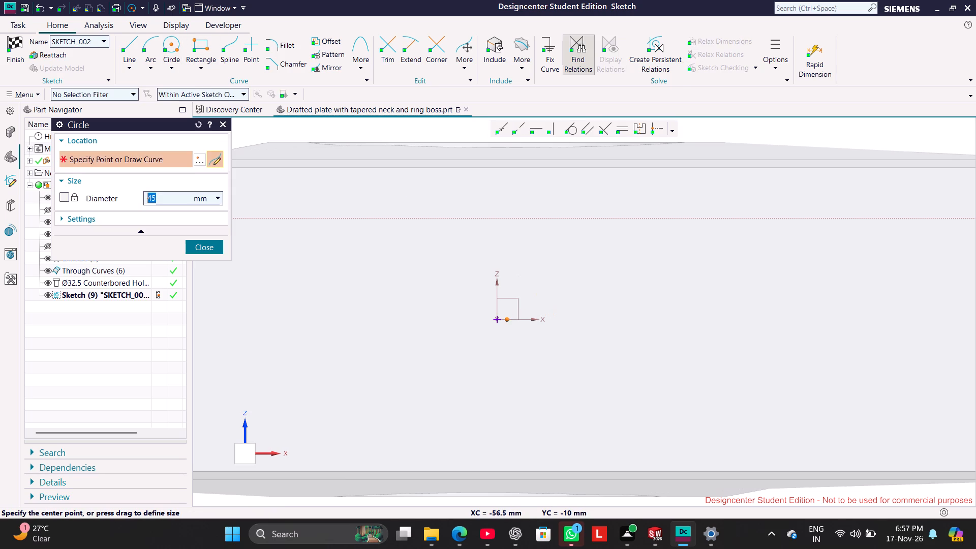
left_click(497, 319)
left_click(551, 372)
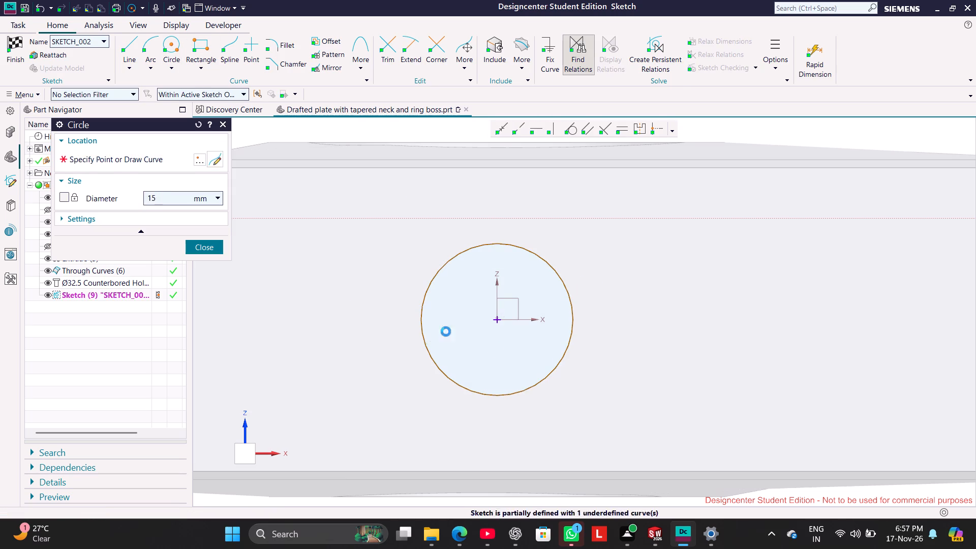
left_click(208, 245)
Set the circle's diameter to 9 mm.
left_click(552, 268)
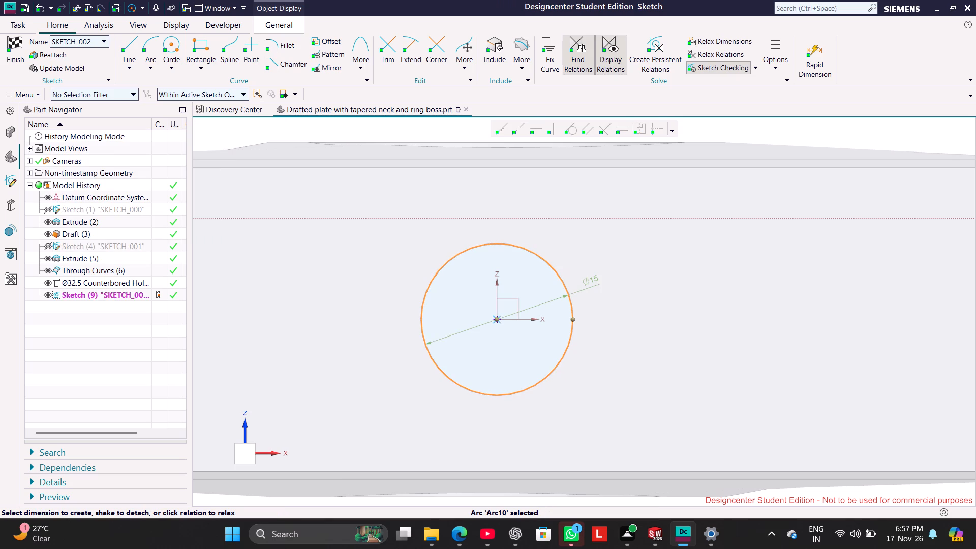
double_click(594, 279)
key("9")
key("Return")
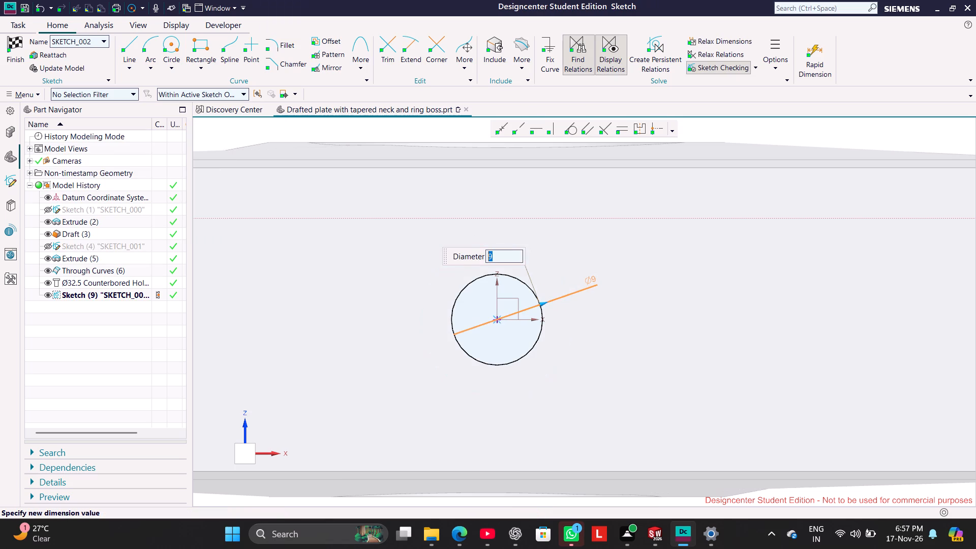
scroll(477, 380, "up", 2)
scroll(479, 380, "down", 5)
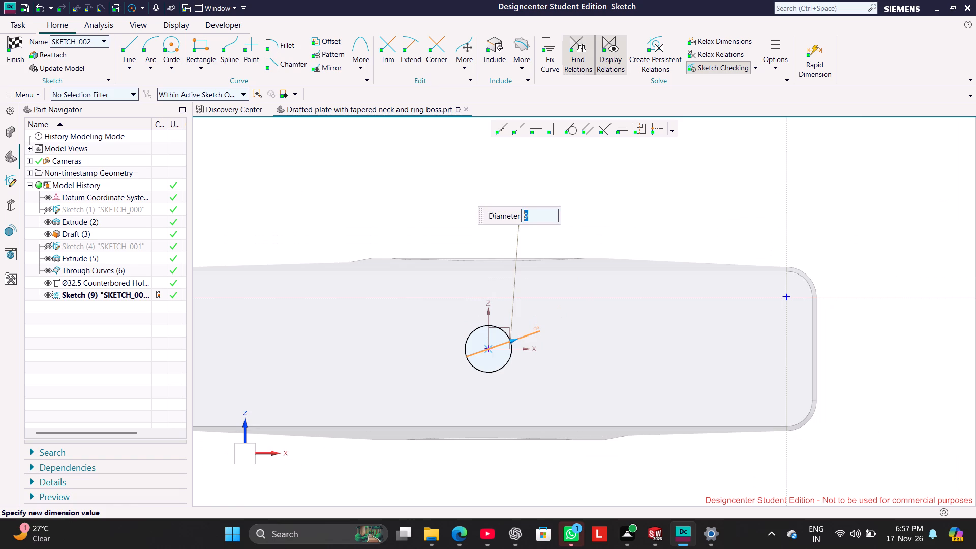
left_click(404, 221)
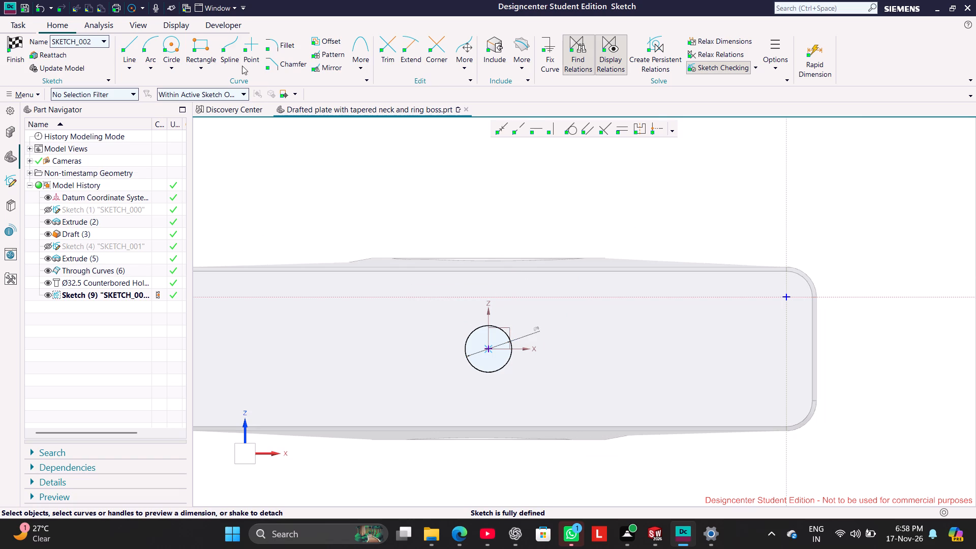
Draw a horizontal 60 mm line from its midpoint, centred on the circle's centre at the origin.
left_click(136, 70)
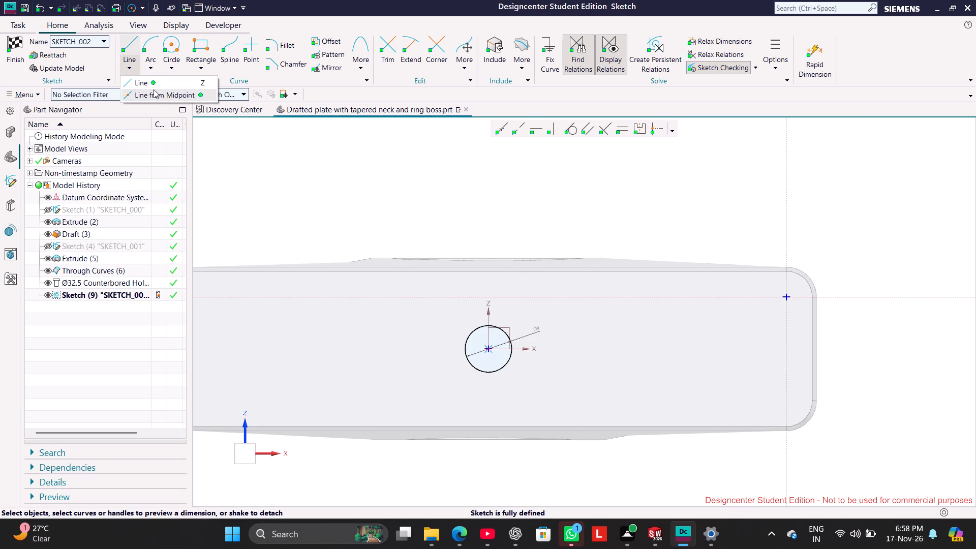
left_click(158, 94)
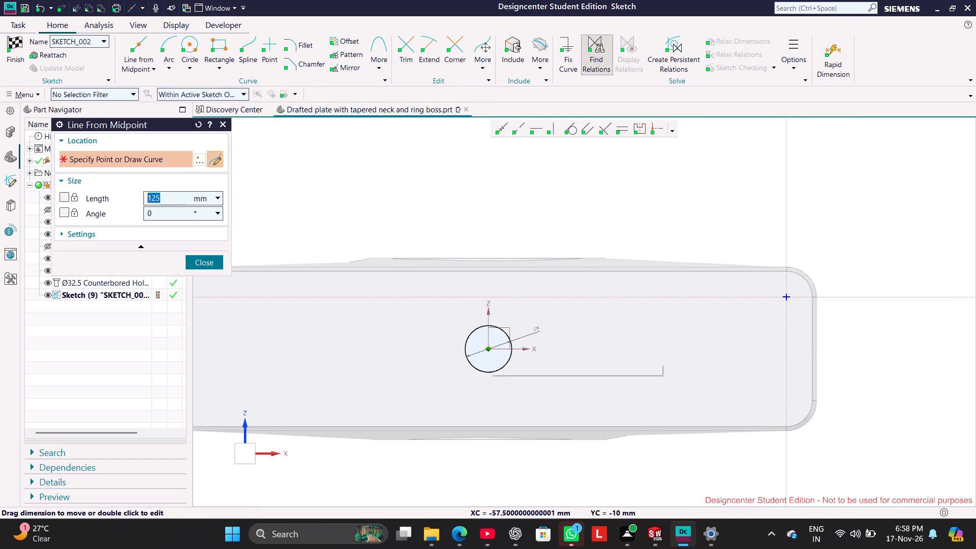
left_click(489, 349)
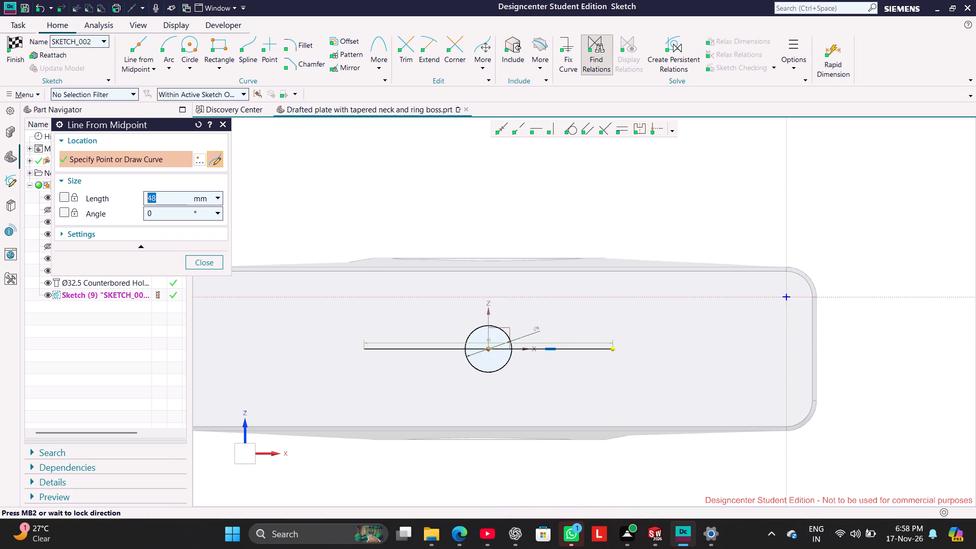
type("60")
key("Return")
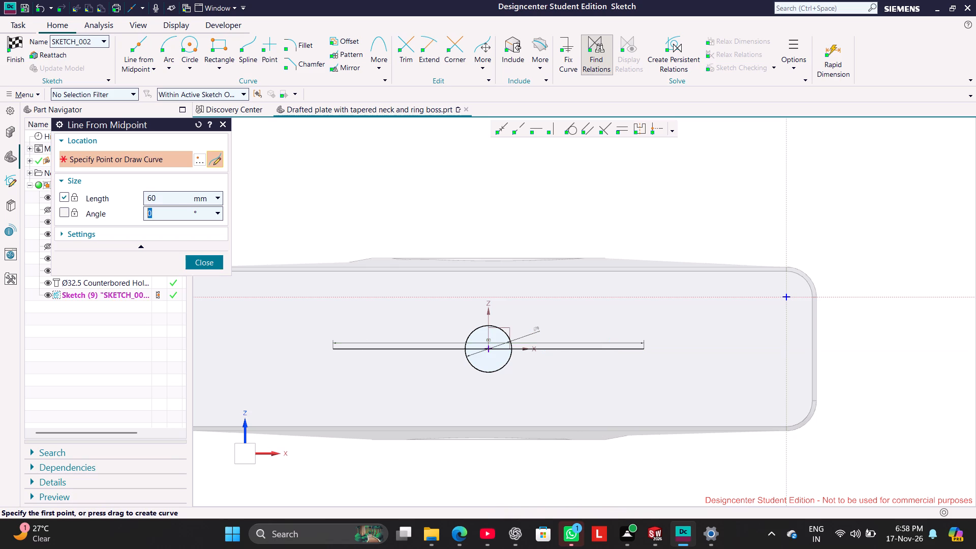
left_click(207, 265)
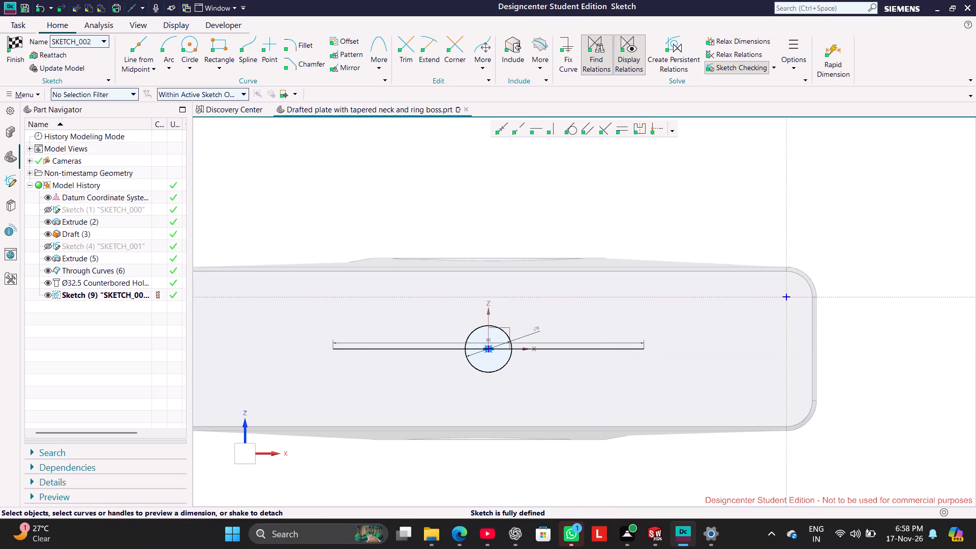
Convert the horizontal 60 mm line through the circle into a reference line.
scroll(582, 340, "up", 3)
scroll(530, 356, "down", 1)
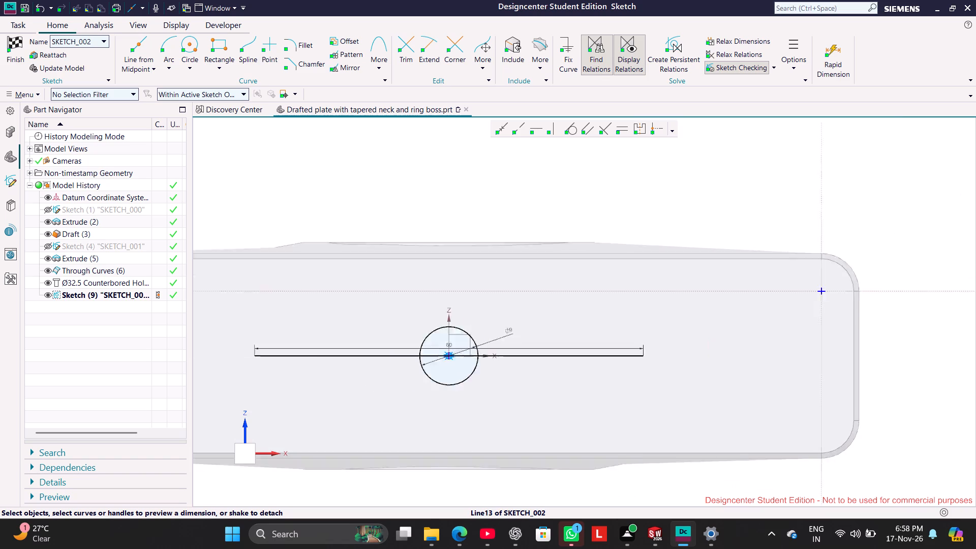
scroll(530, 356, "down", 2)
left_click(585, 355)
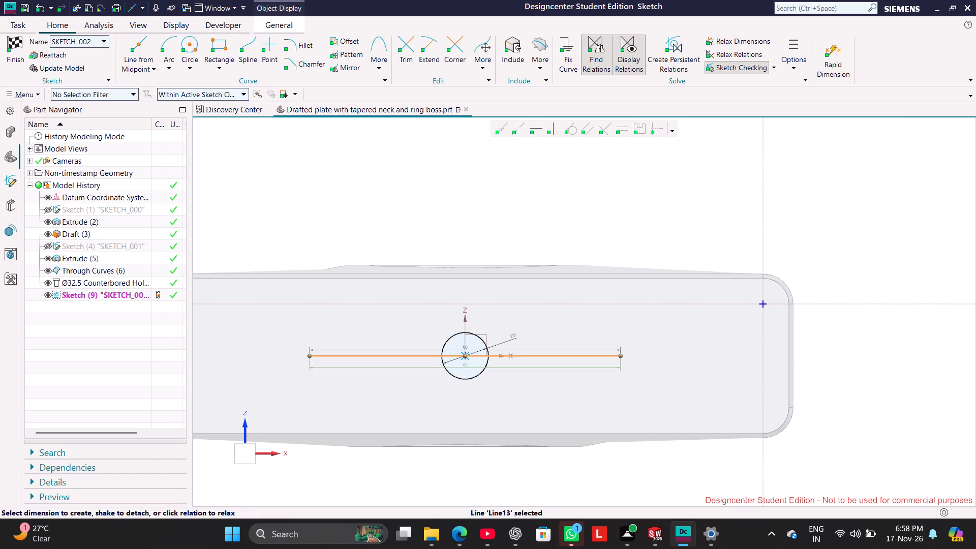
left_click(278, 169)
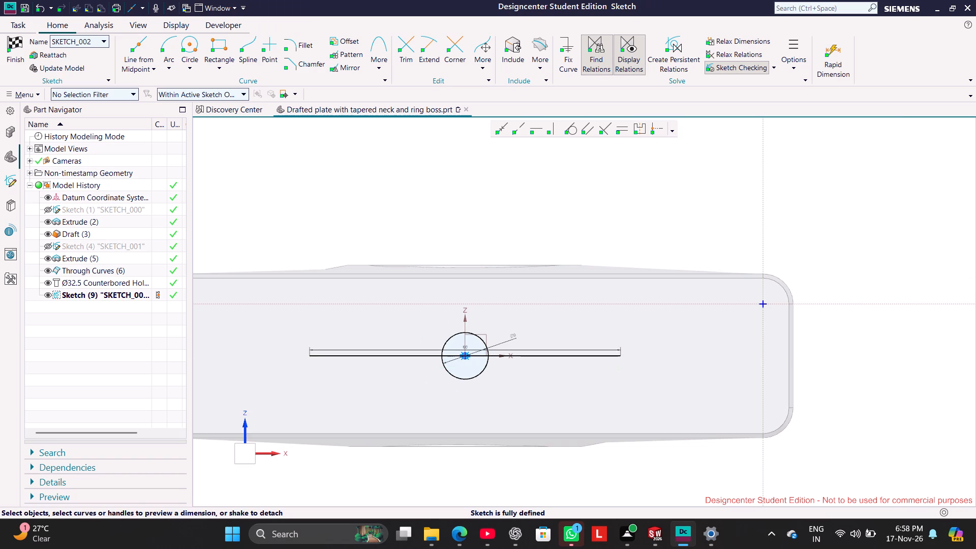
right_click(578, 355)
left_click(593, 342)
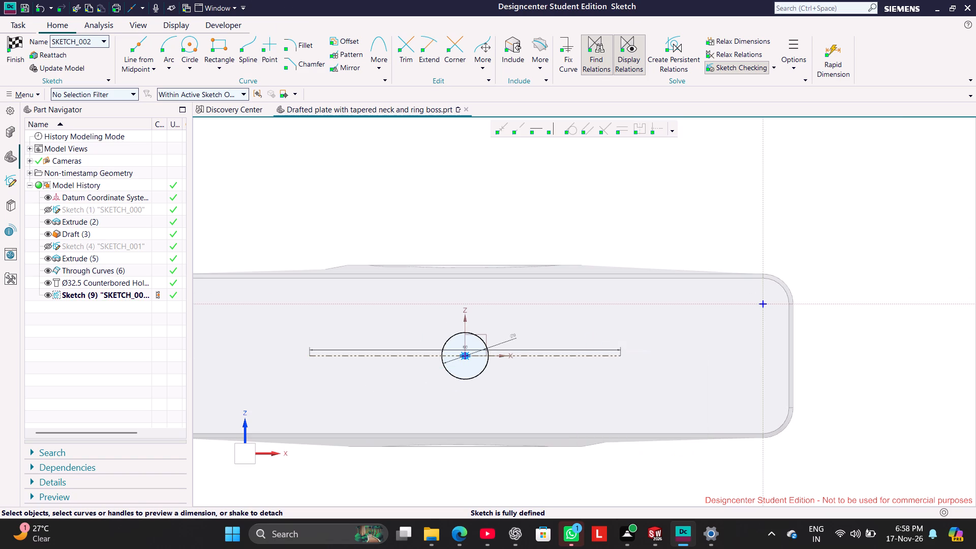
Sketch a circle centred on each end of the 60 mm reference line, the first about 12 mm in diameter.
left_click(194, 43)
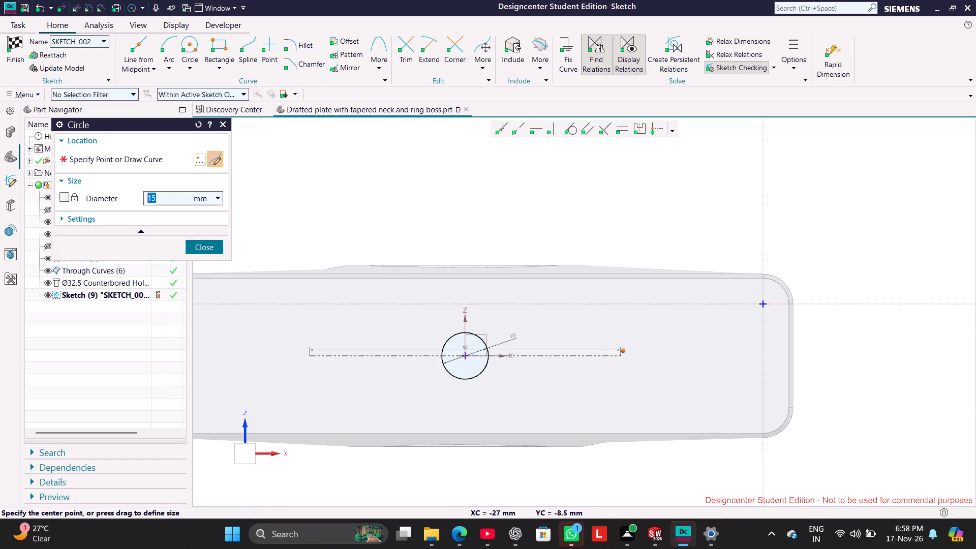
left_click(621, 354)
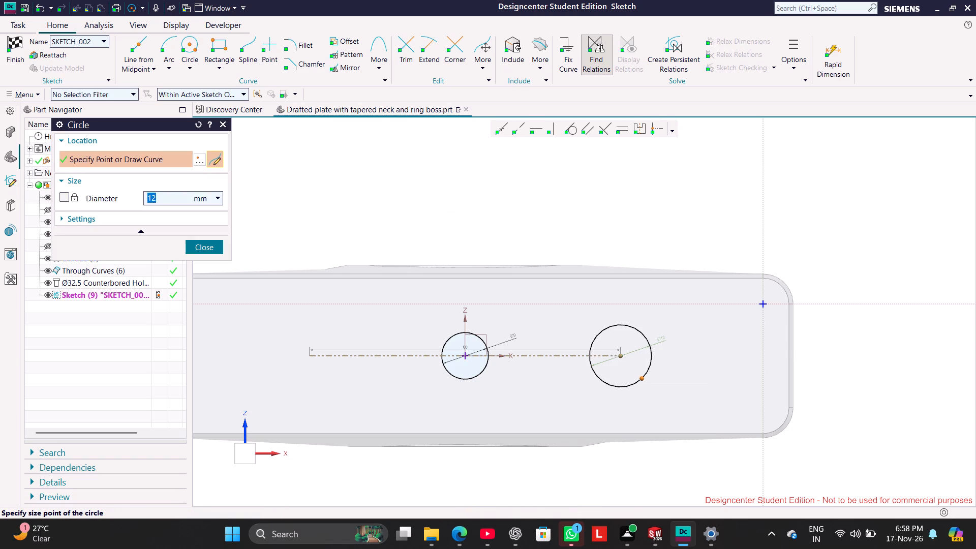
left_click(642, 378)
left_click(315, 353)
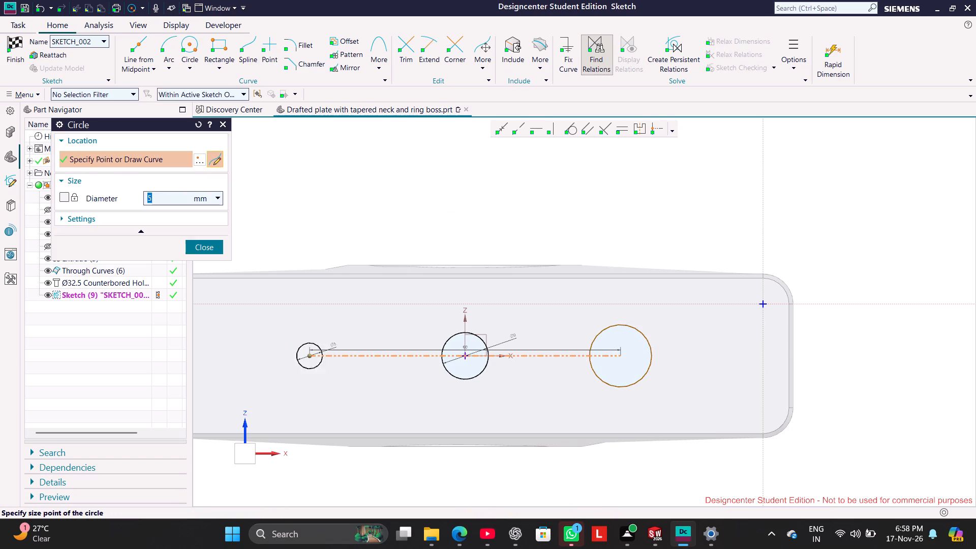
left_click(333, 380)
left_click(218, 252)
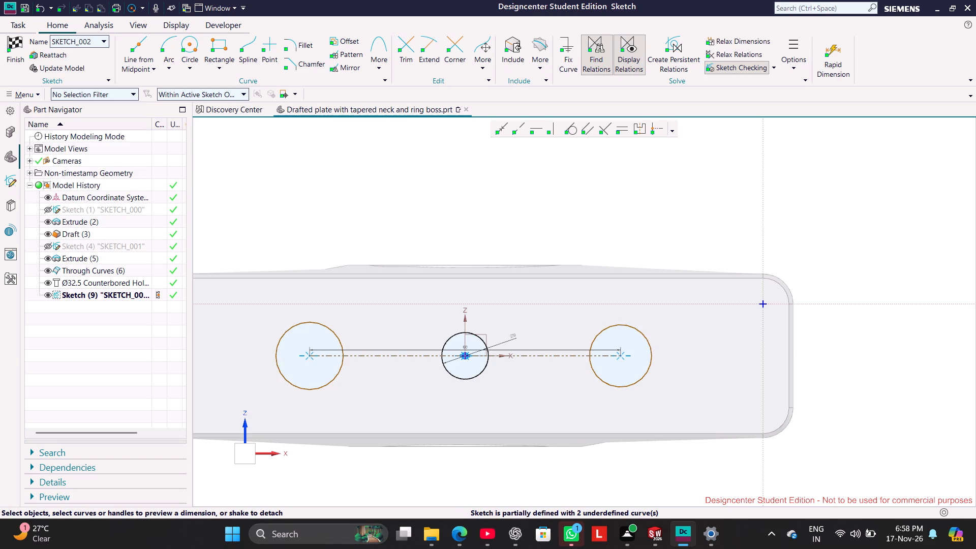
Make both end circles equal in size to the 9 mm centre circle and finish the sketch.
left_click(487, 371)
left_click(597, 378)
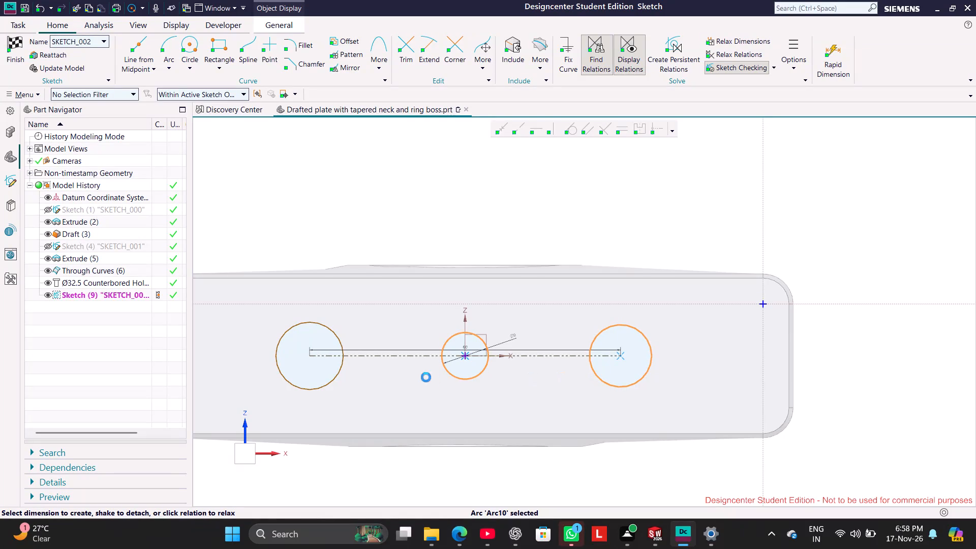
left_click(329, 377)
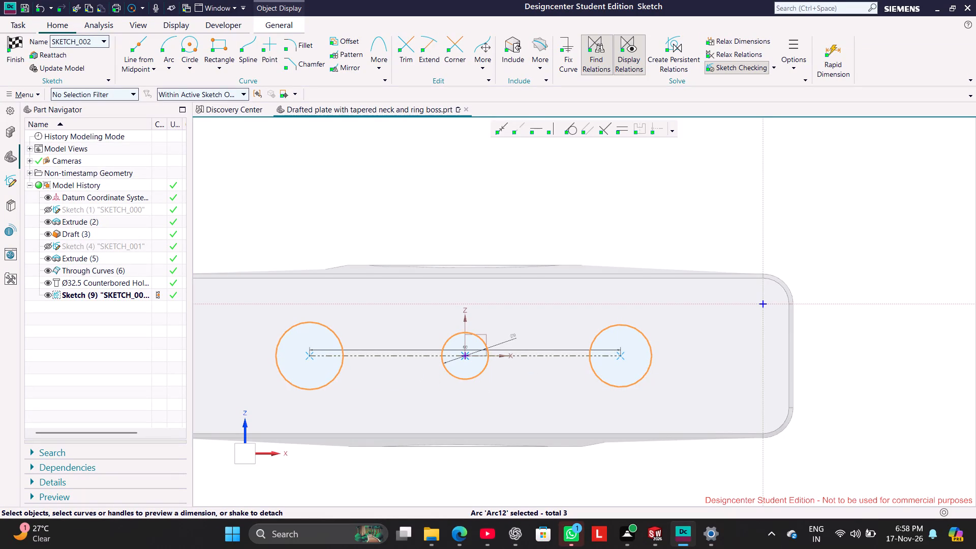
left_click(620, 128)
left_click(361, 293)
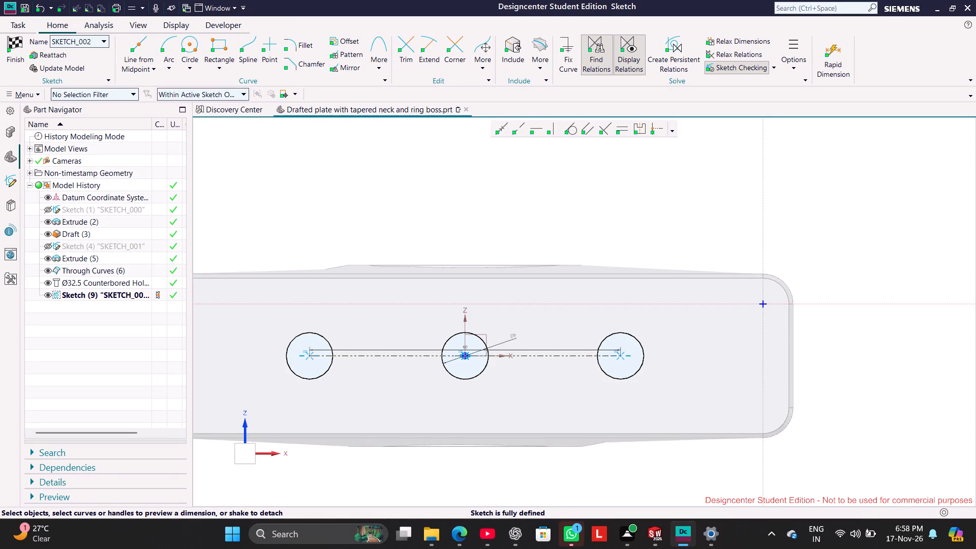
left_click(19, 51)
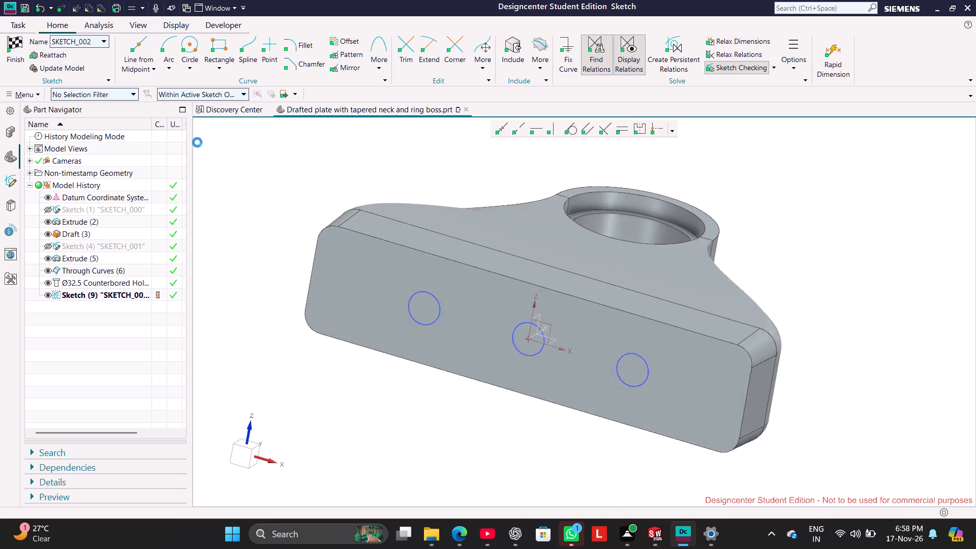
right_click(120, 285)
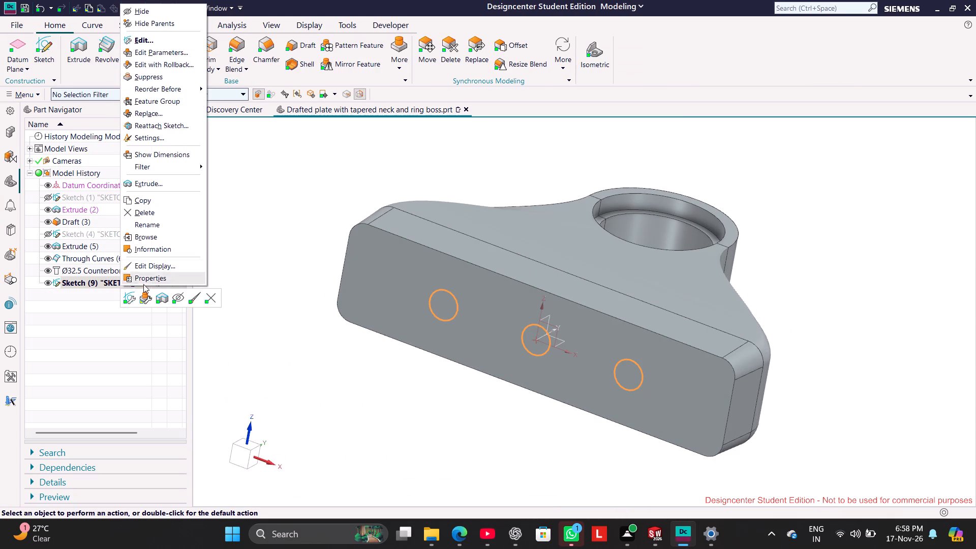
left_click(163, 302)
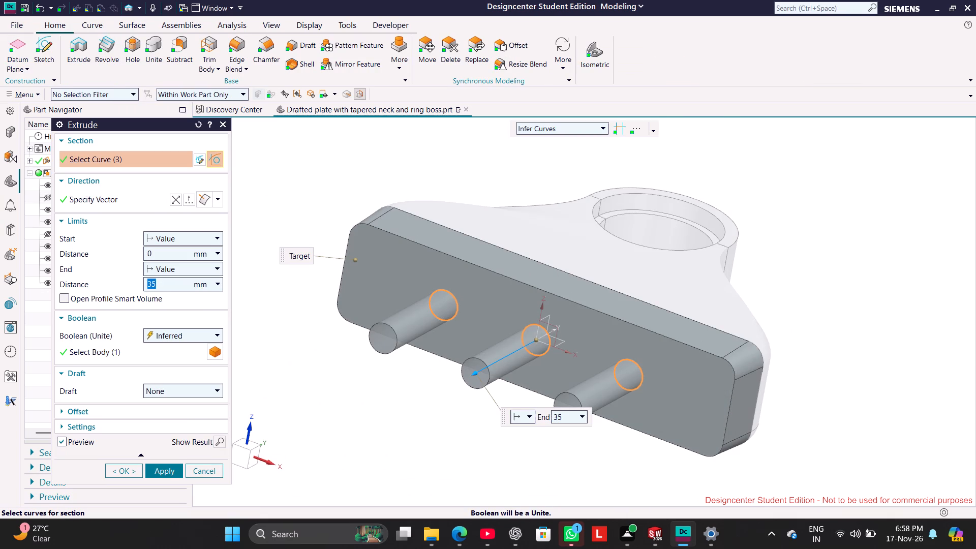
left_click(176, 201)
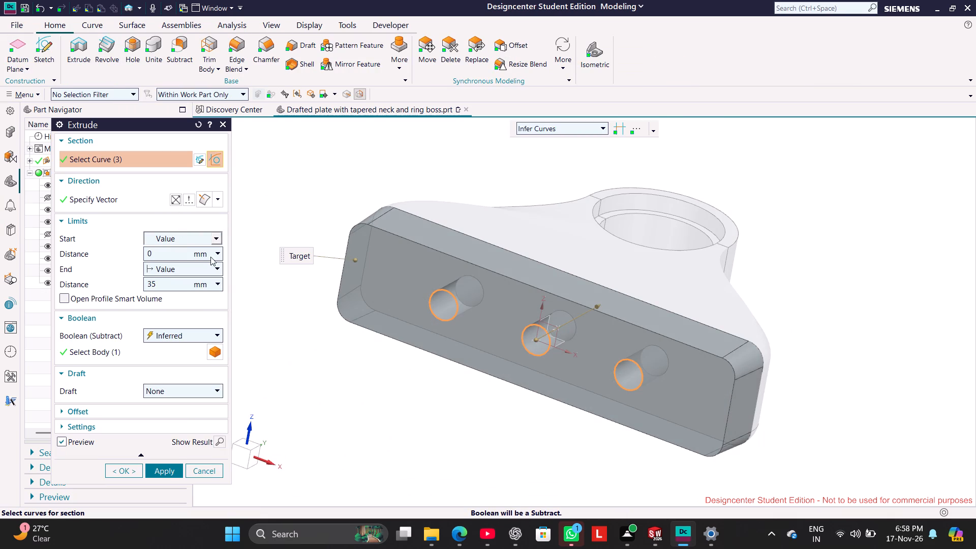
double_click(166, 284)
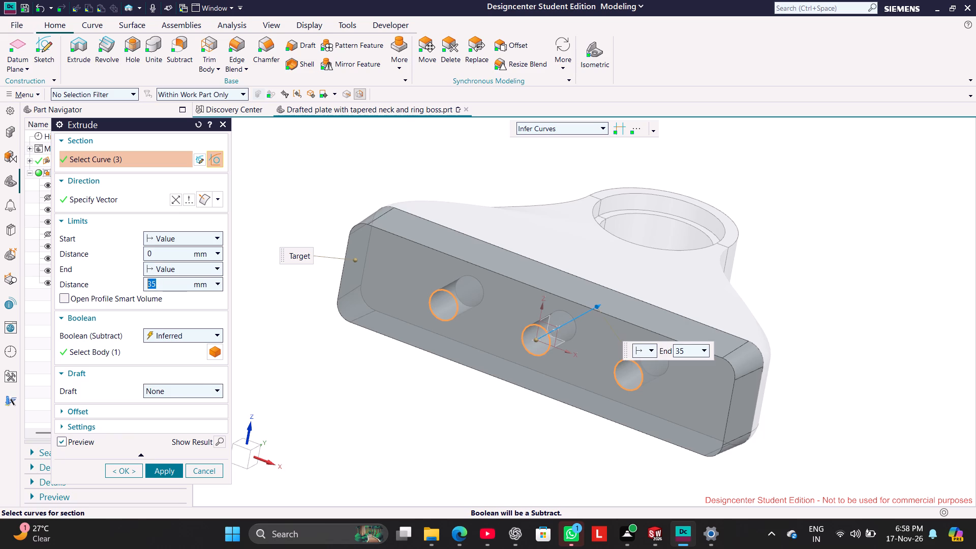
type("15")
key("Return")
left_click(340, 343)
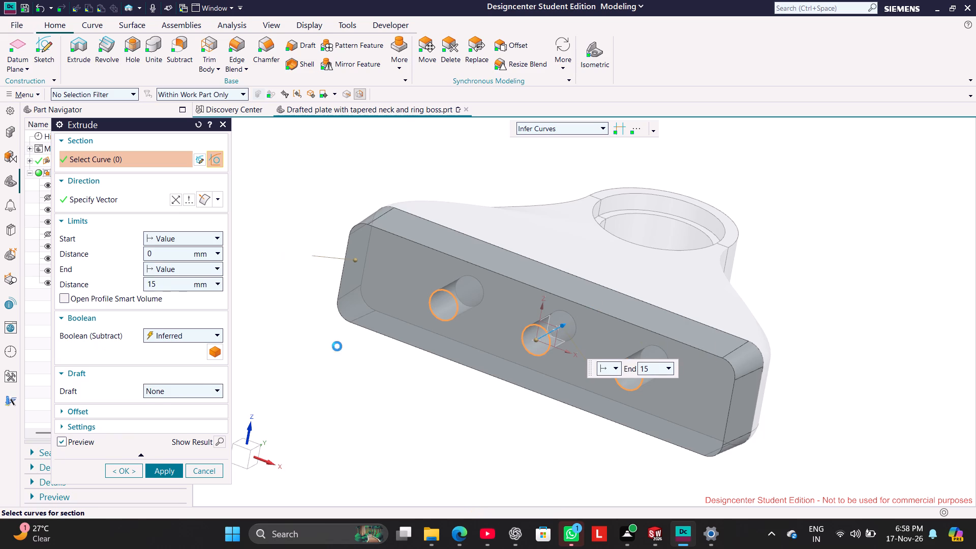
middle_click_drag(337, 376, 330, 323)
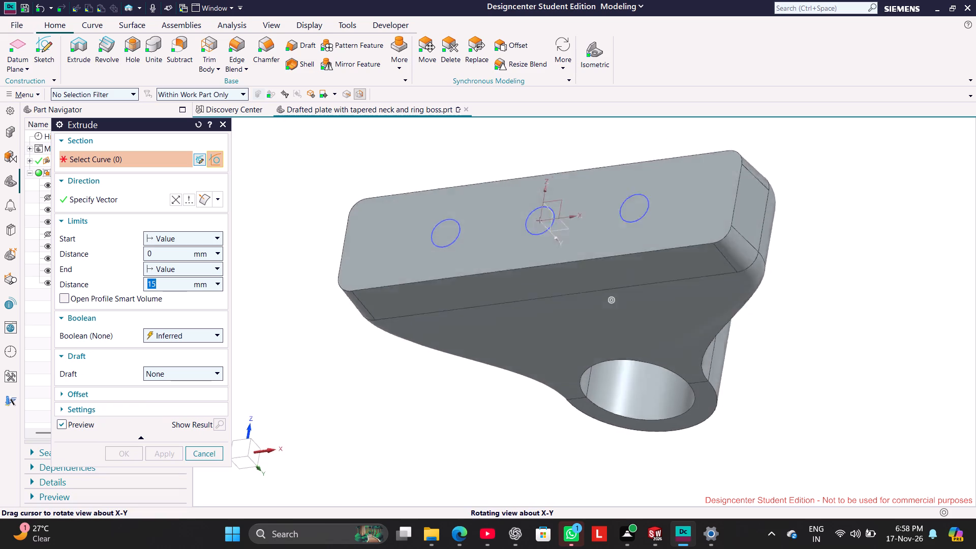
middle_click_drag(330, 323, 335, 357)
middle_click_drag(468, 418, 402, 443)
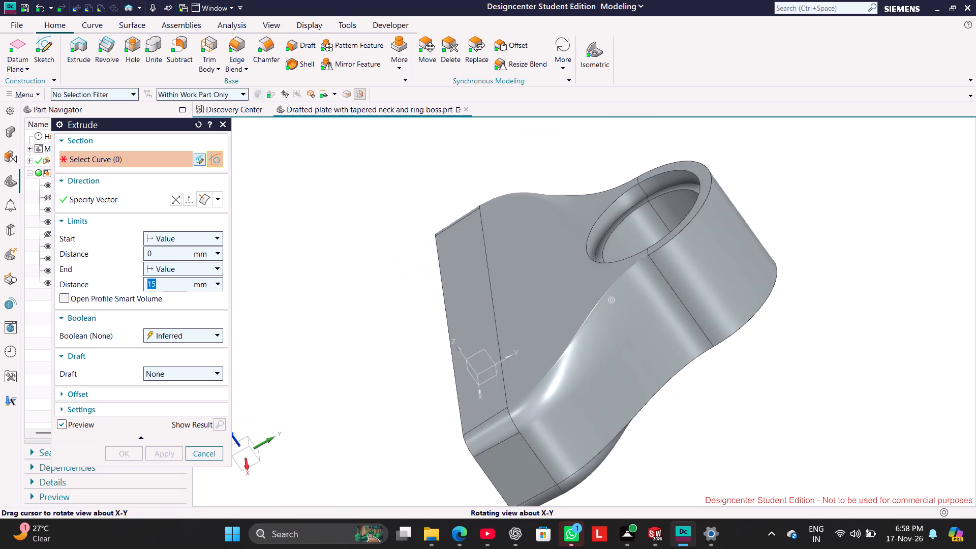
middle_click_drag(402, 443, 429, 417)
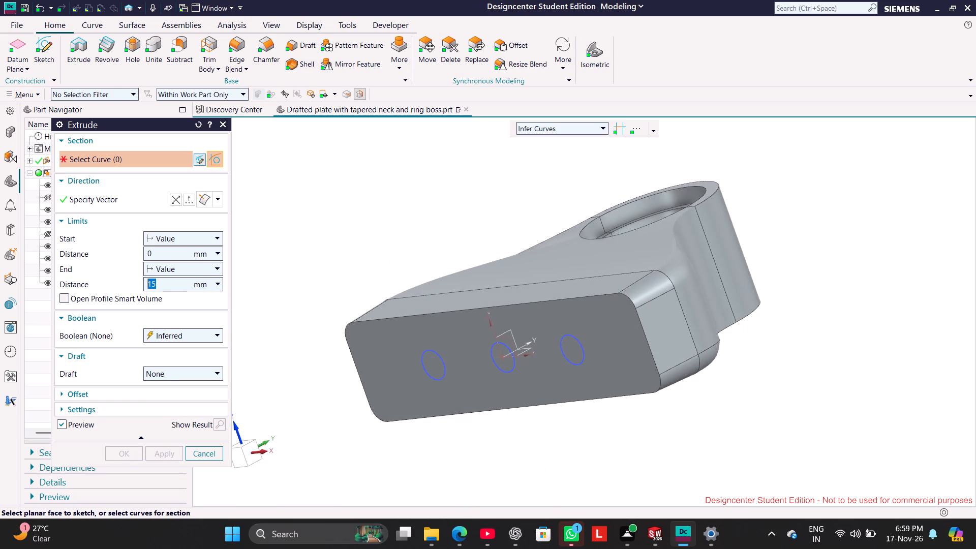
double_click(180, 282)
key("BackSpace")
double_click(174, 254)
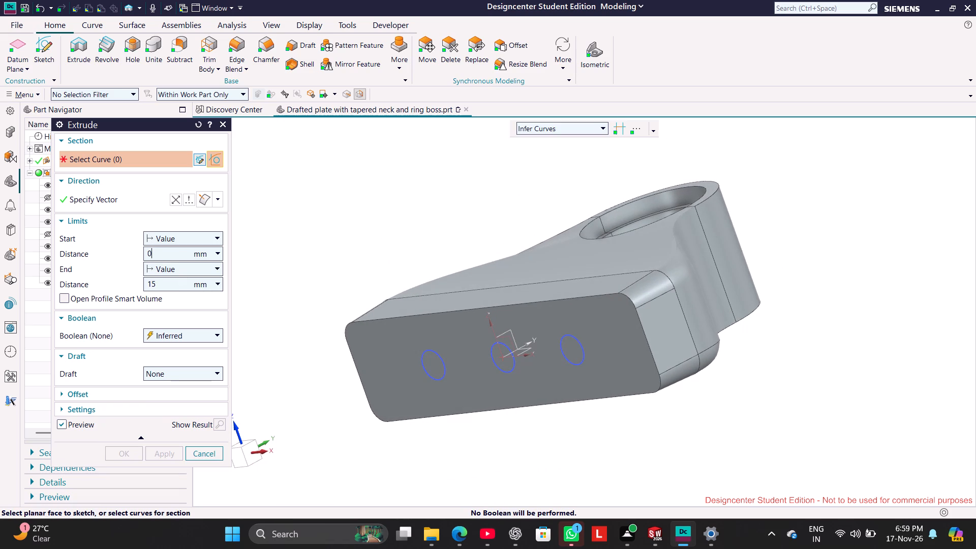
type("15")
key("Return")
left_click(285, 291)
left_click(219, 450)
Extrude the three sketched circles in the reversed direction into the part, from 0 to 15 mm, with the Boolean left as Inferred.
middle_click_drag(390, 254, 388, 279)
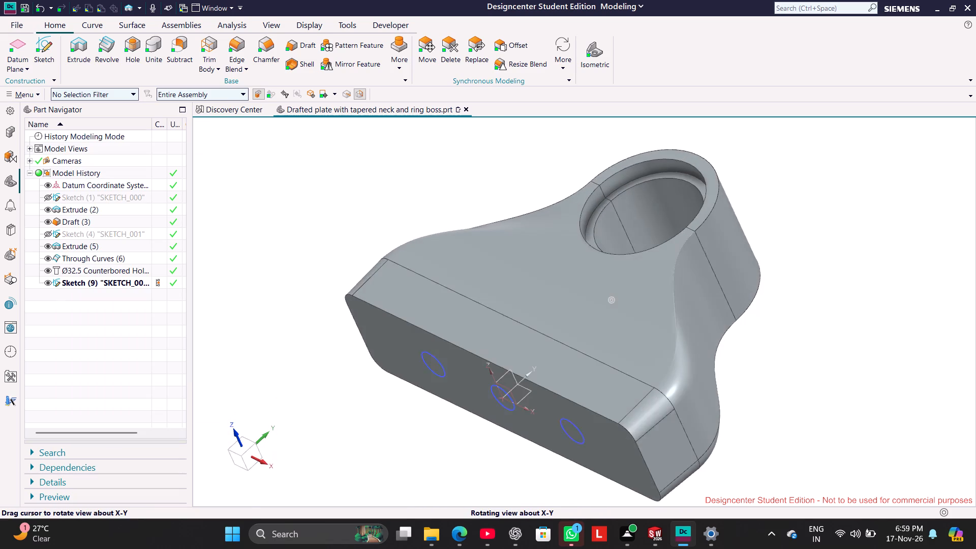
middle_click_drag(388, 279, 388, 280)
right_click(127, 284)
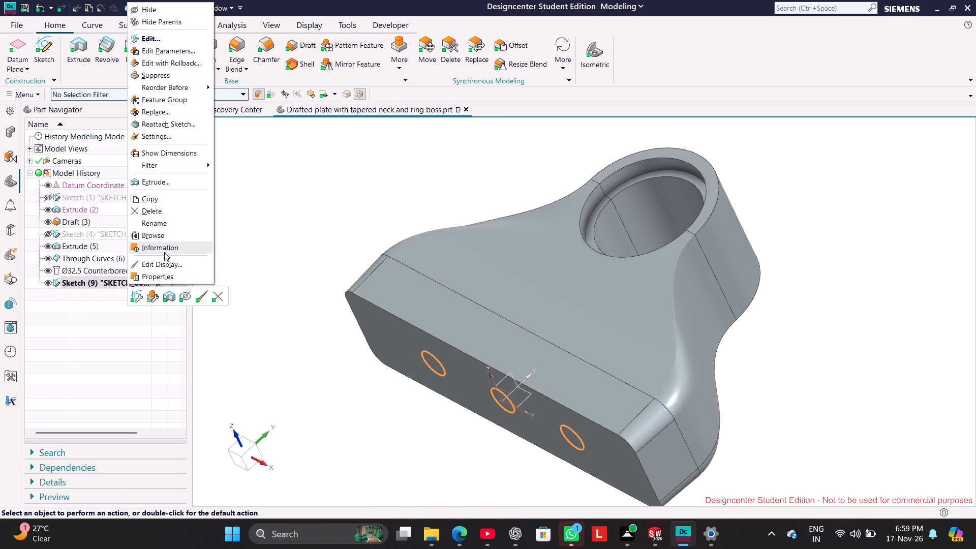
left_click(167, 292)
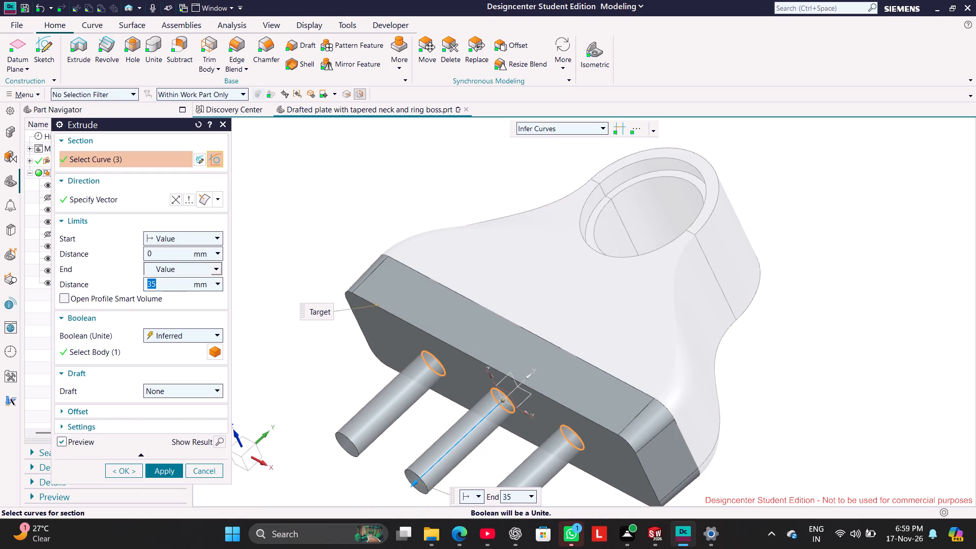
double_click(173, 253)
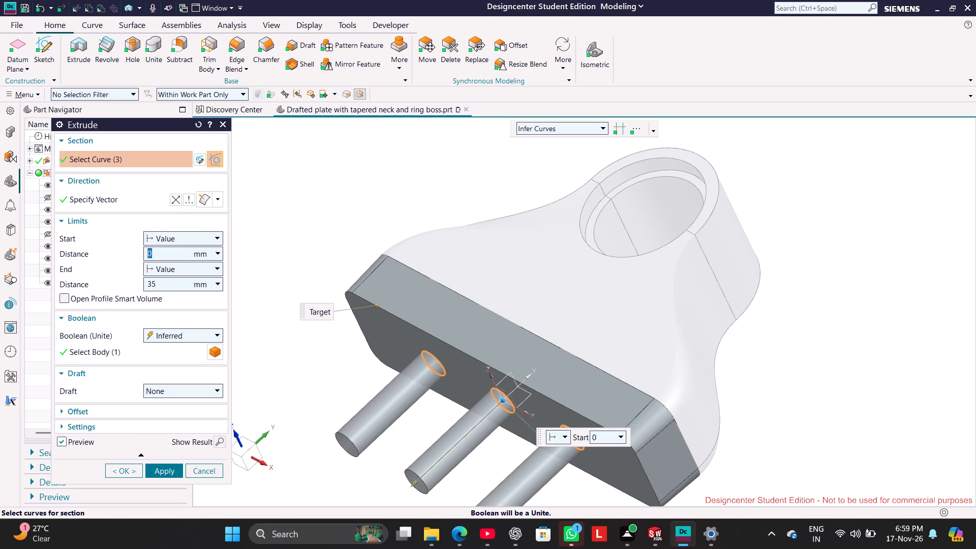
type("15")
key("Return")
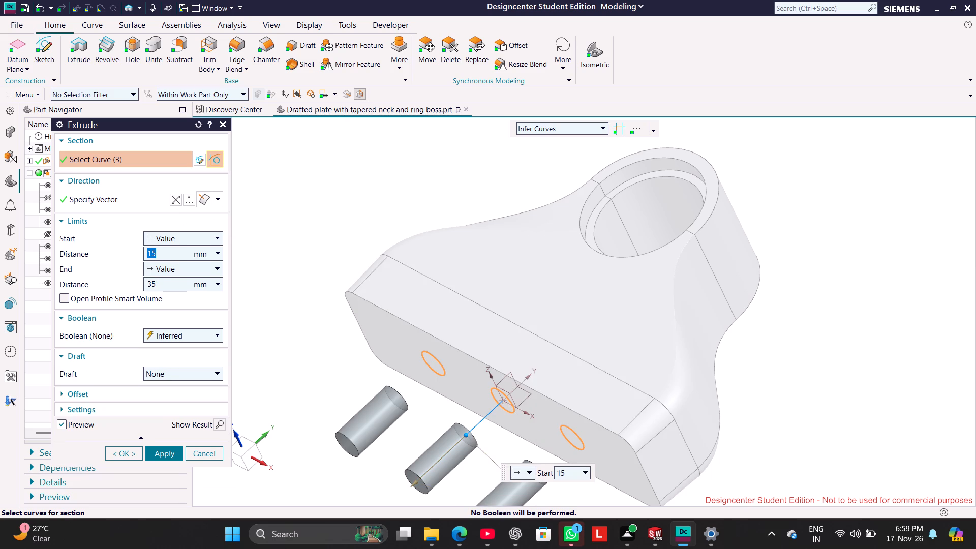
left_click(180, 201)
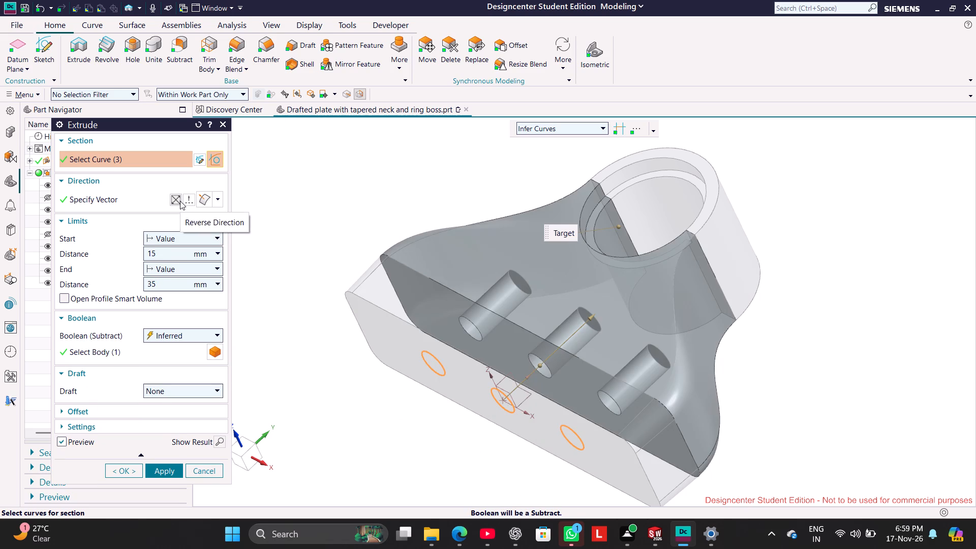
double_click(165, 253)
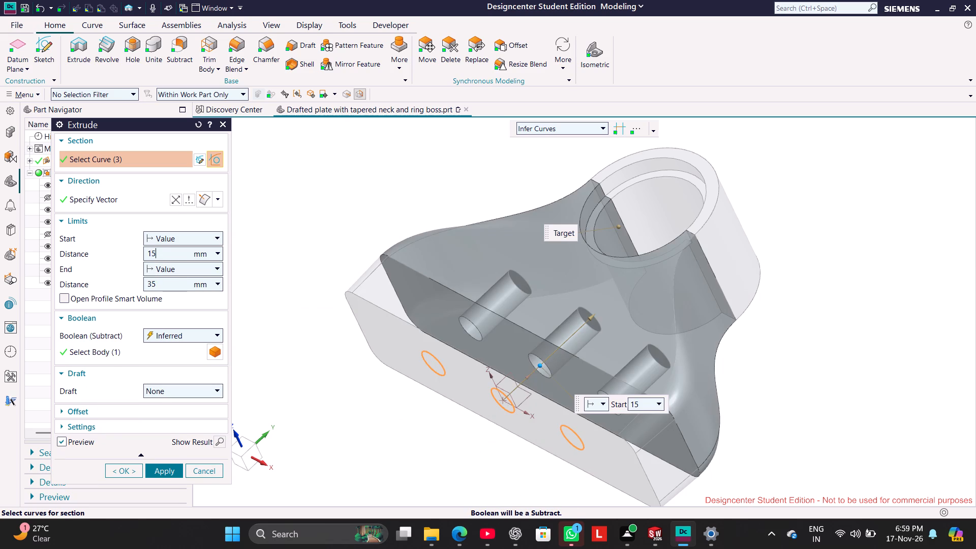
key("0")
key("Return")
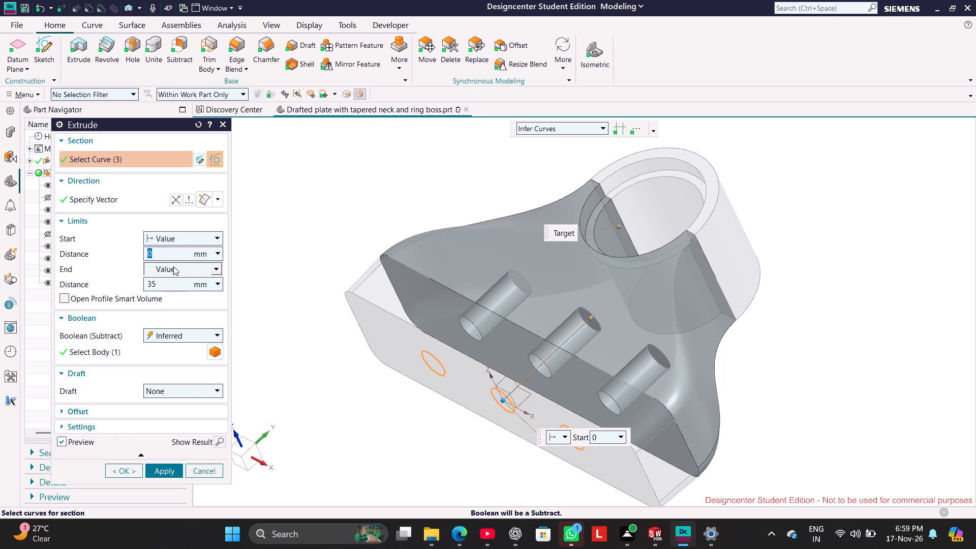
double_click(167, 279)
type("15")
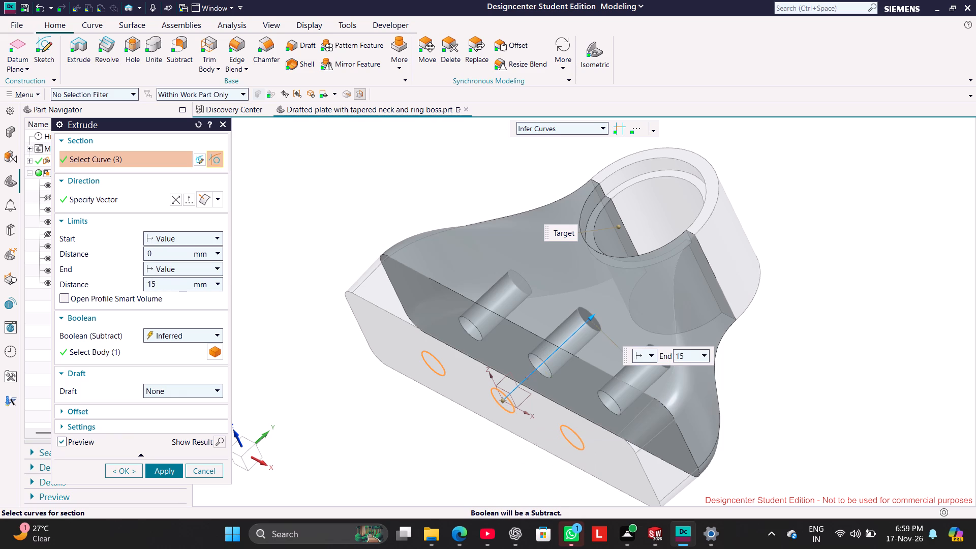
key("Return")
left_click(171, 469)
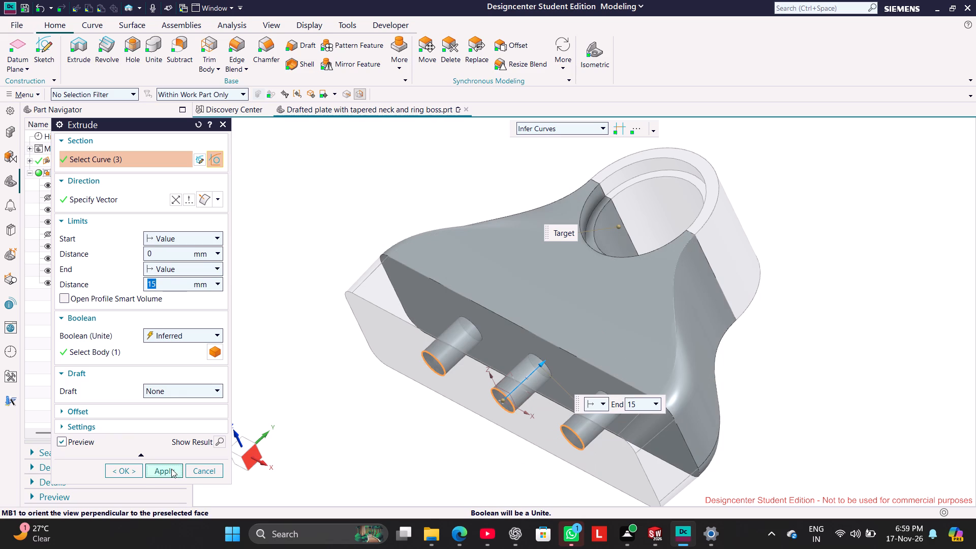
left_click(204, 470)
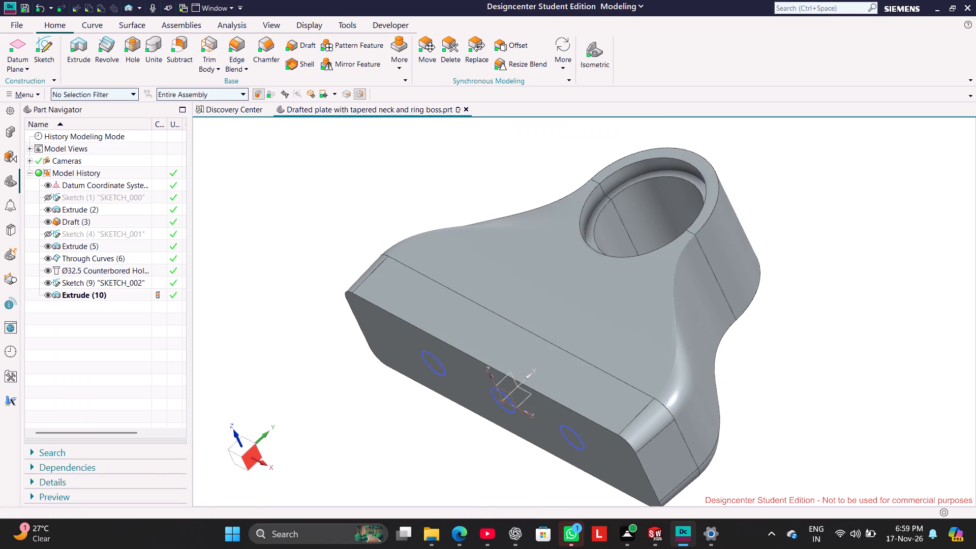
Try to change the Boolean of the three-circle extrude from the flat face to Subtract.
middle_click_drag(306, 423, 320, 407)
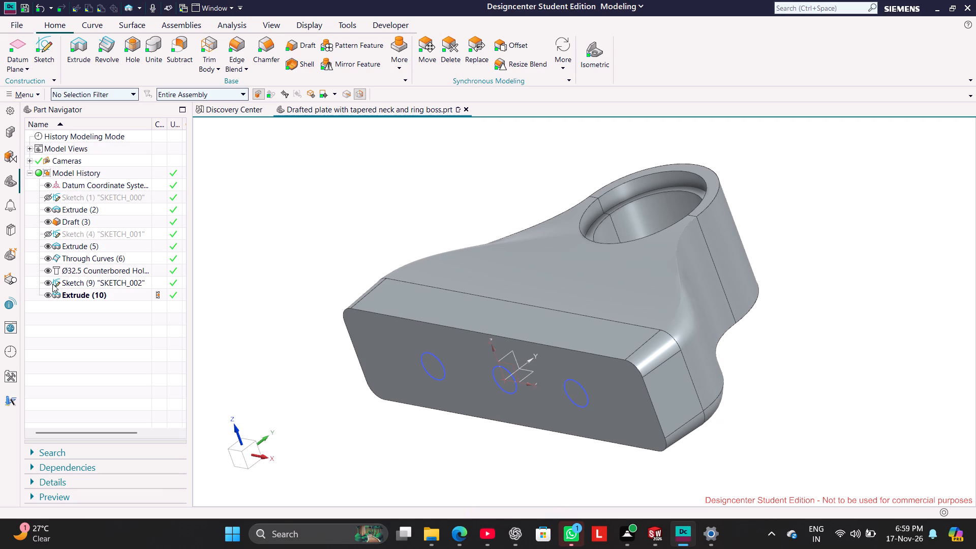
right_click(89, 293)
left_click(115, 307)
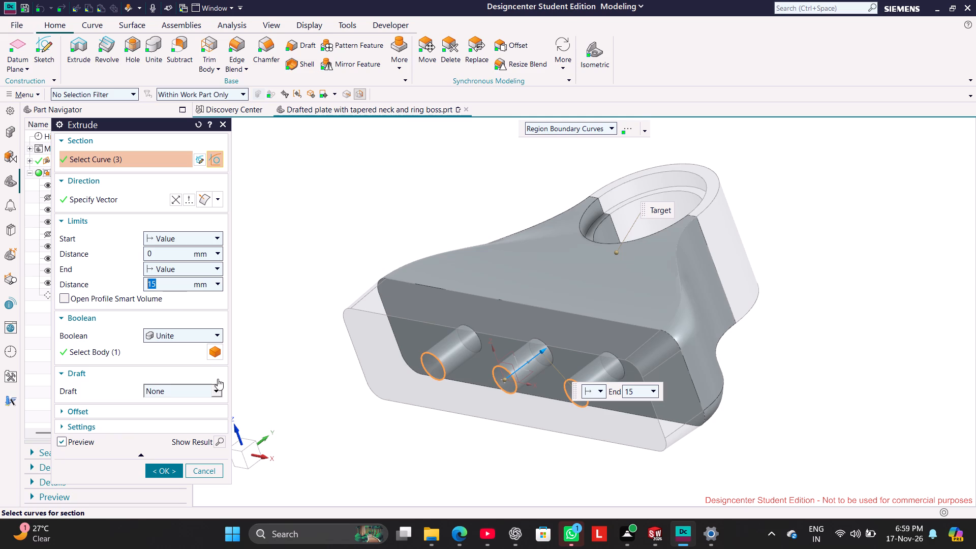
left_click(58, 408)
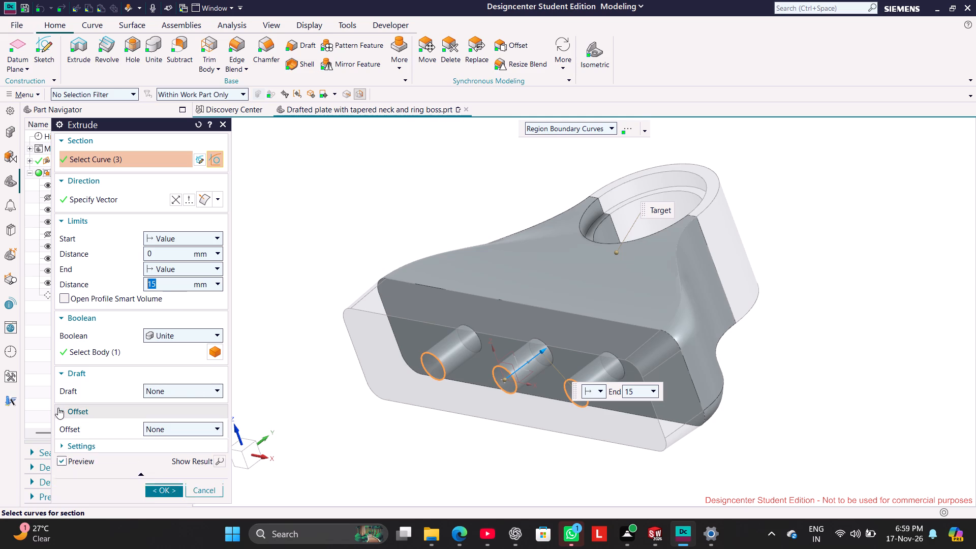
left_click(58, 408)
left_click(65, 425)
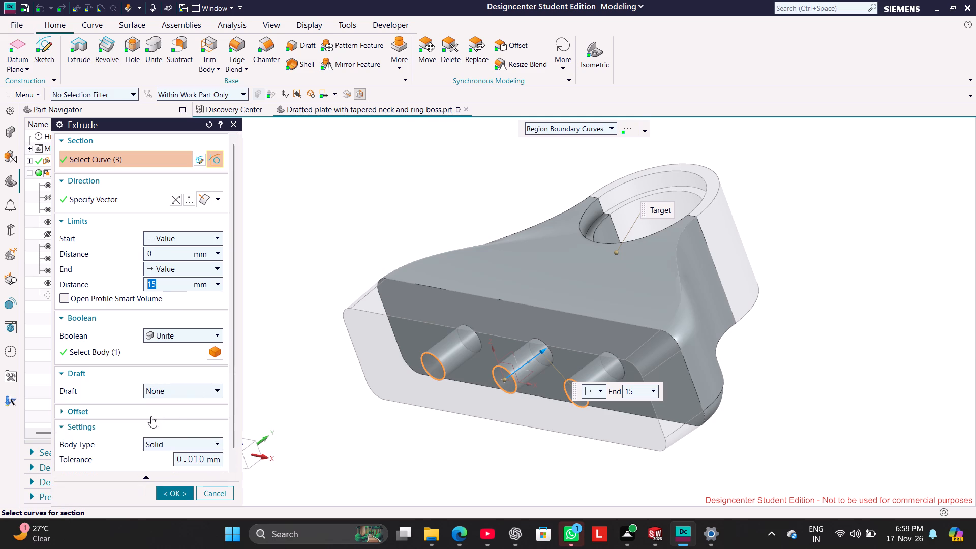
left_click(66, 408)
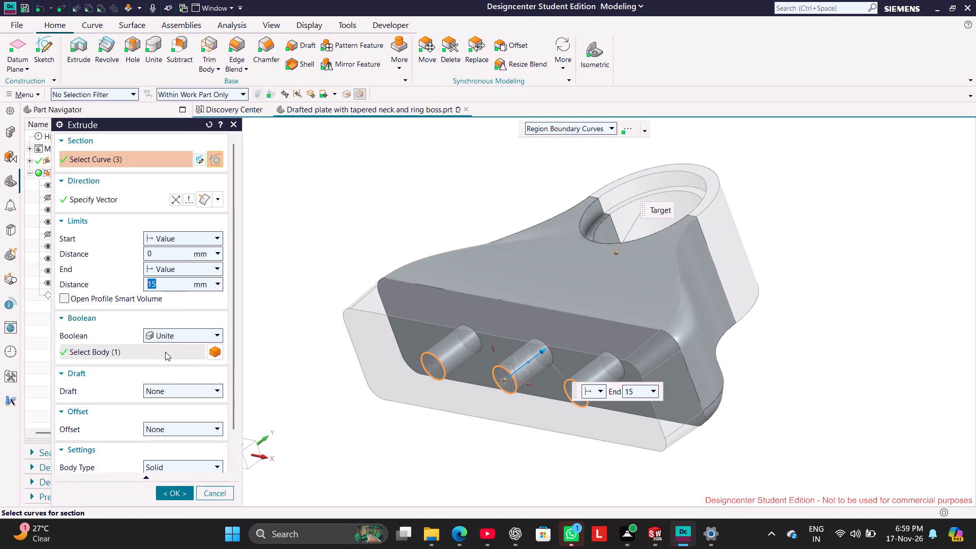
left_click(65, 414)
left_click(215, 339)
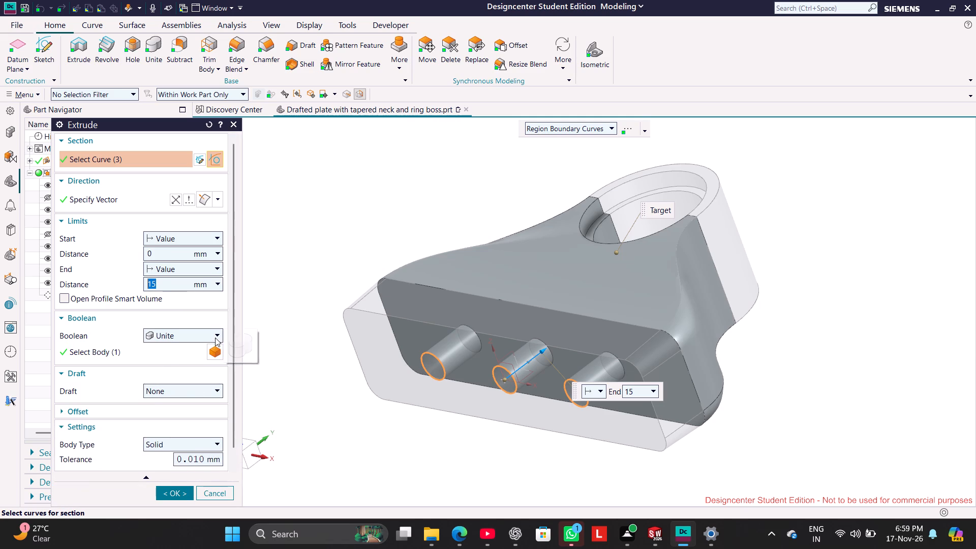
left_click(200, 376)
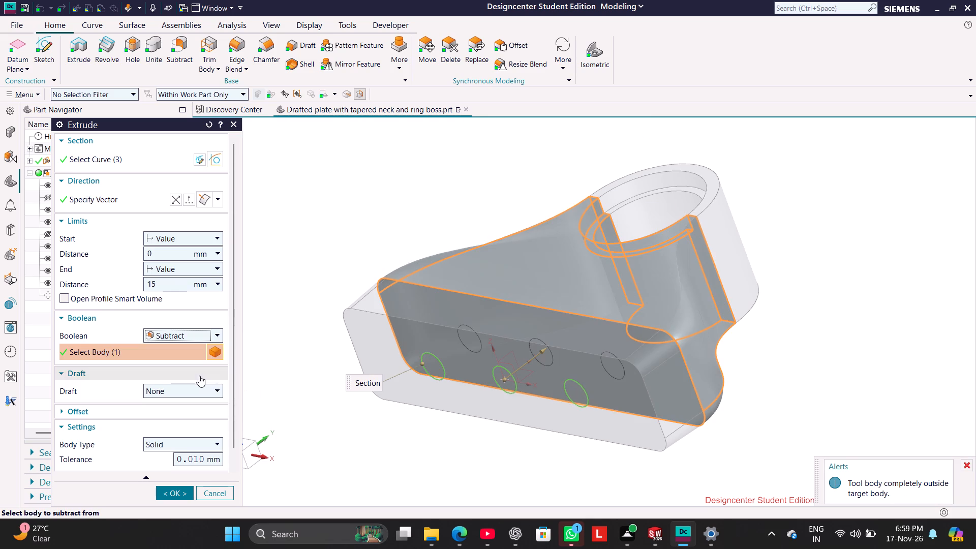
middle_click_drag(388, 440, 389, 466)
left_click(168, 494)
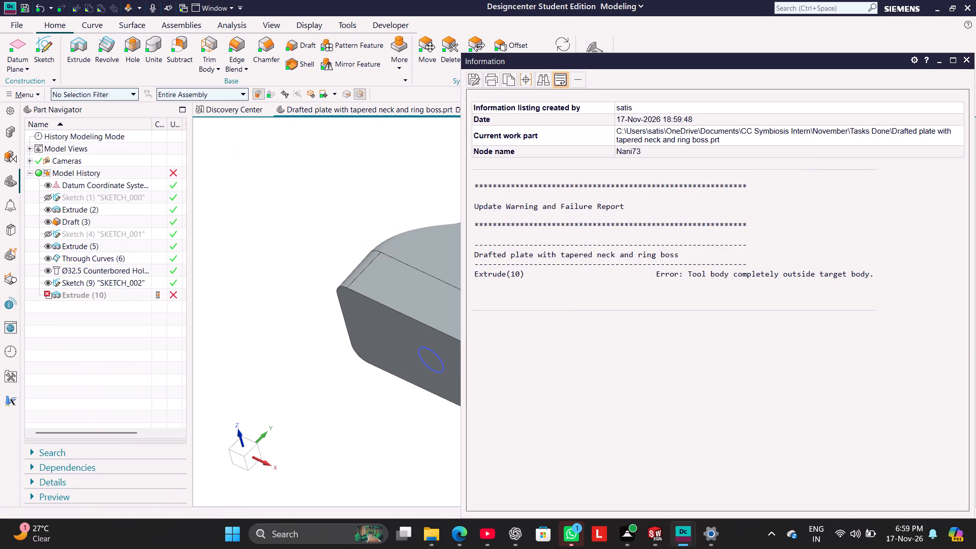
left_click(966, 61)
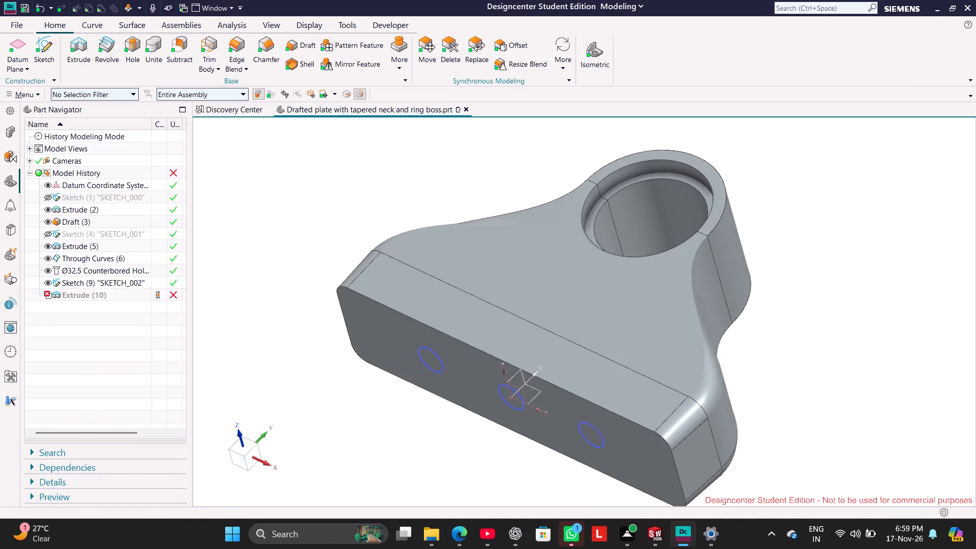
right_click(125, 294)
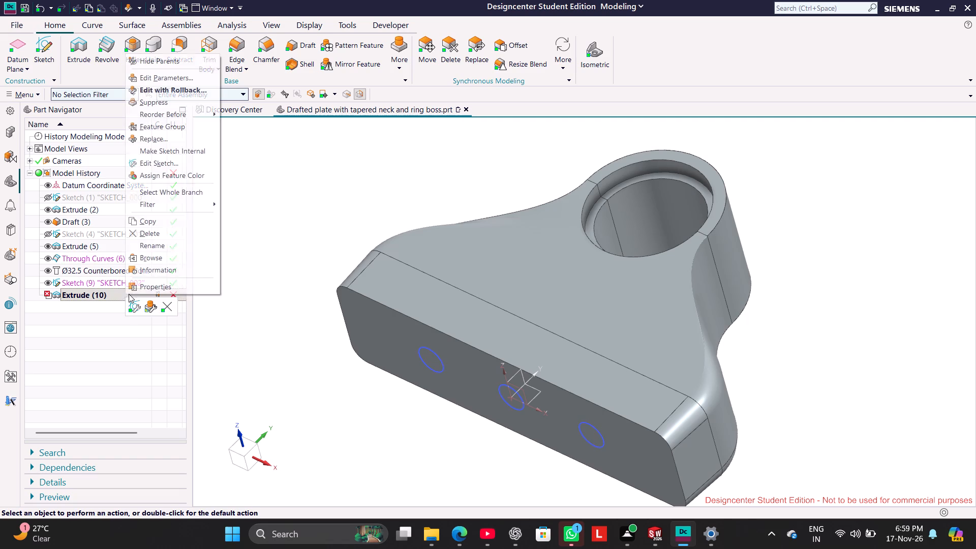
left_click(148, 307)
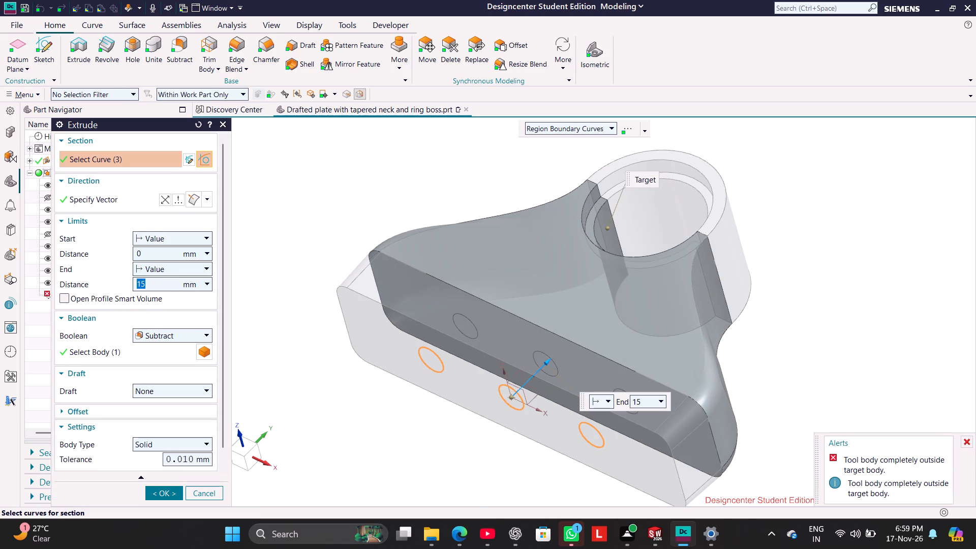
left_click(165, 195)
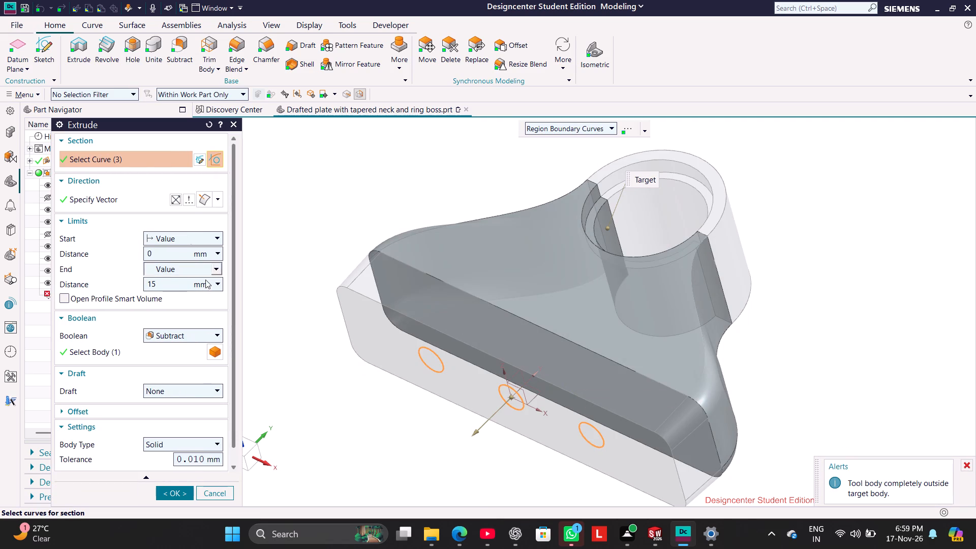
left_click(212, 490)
Delete the three-circle extrude, Extrude (10), from the model history.
right_click(135, 297)
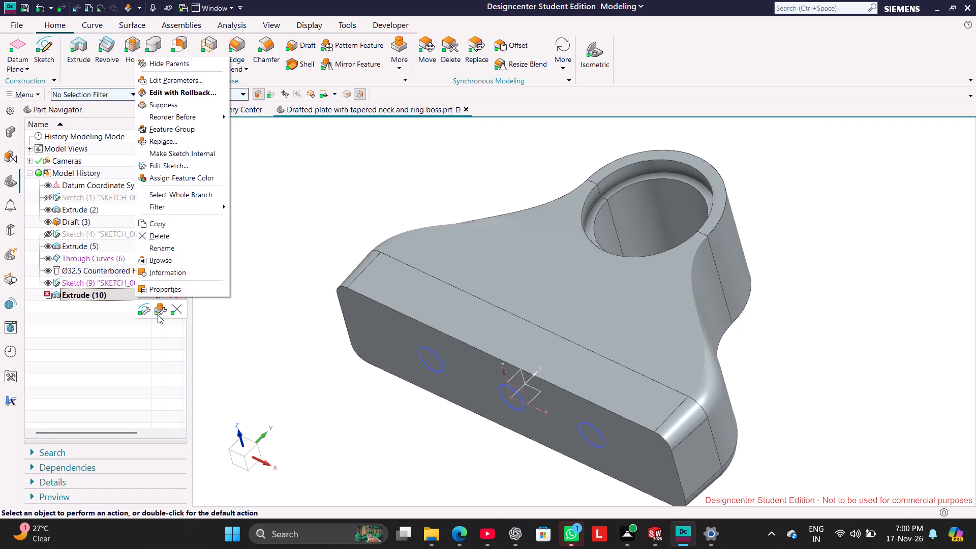
left_click(167, 236)
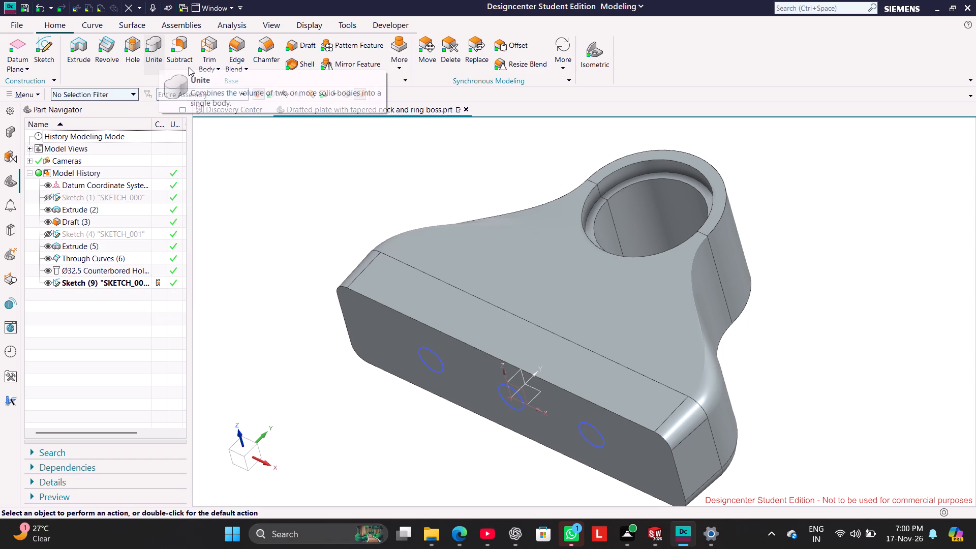
Extrude the three-circle sketch in the reversed direction into the plate, from 0 to 15 mm, with the Boolean left as Inferred.
right_click(137, 285)
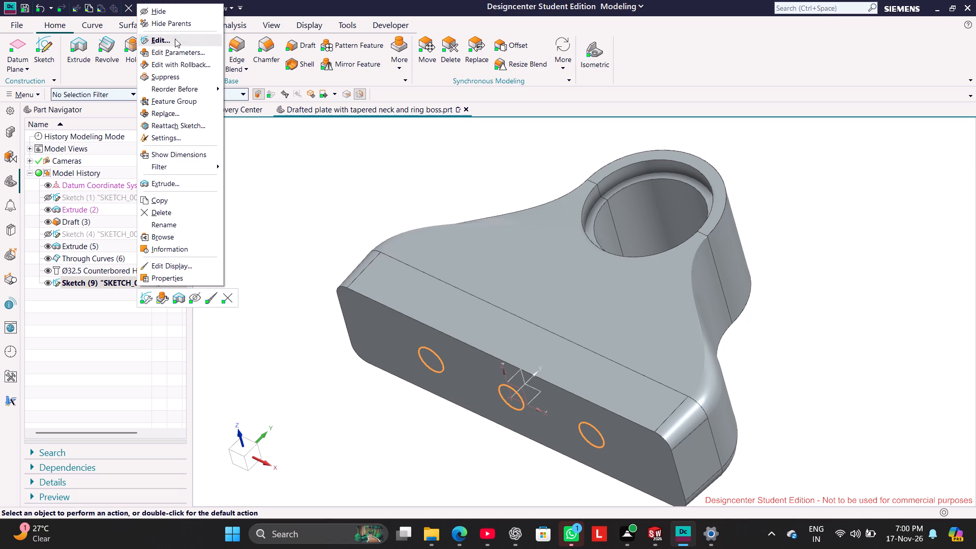
left_click(178, 298)
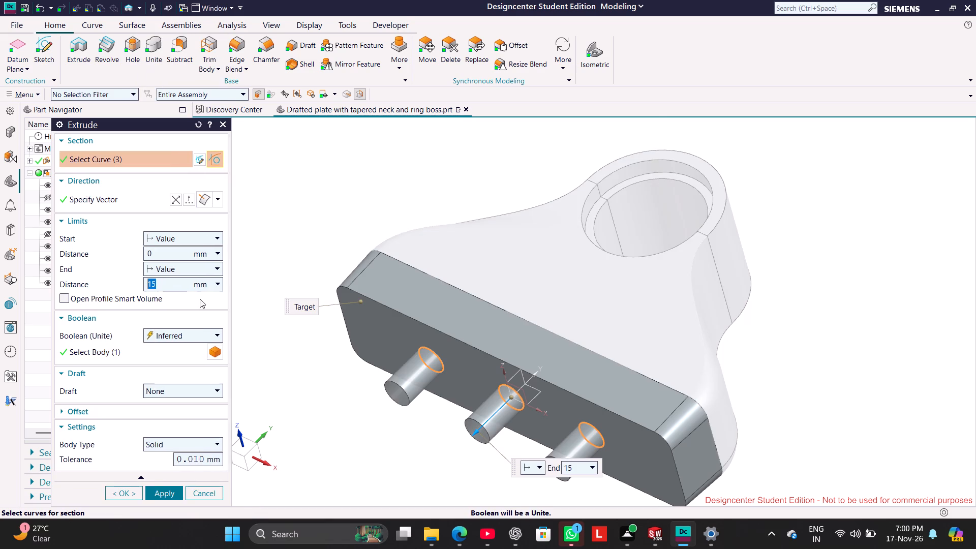
left_click(179, 198)
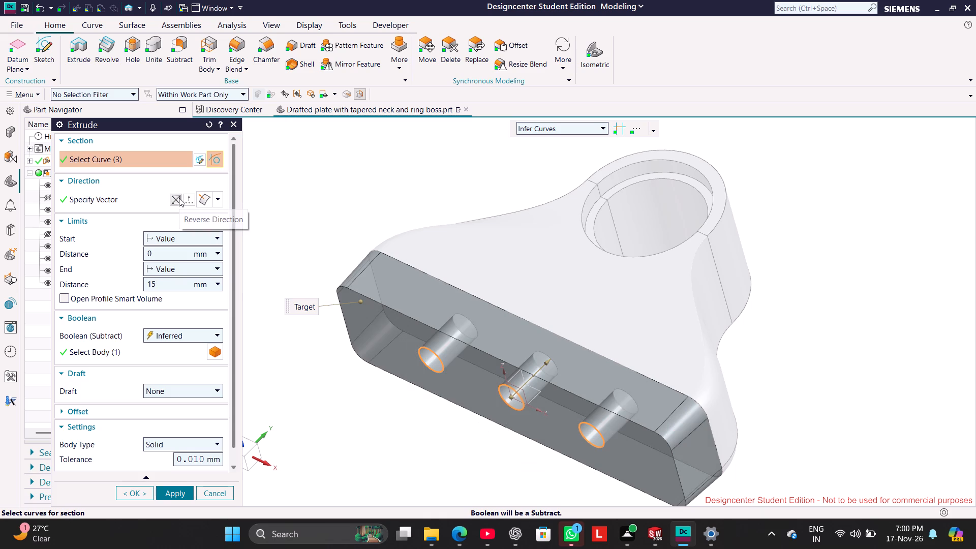
middle_click_drag(394, 473, 428, 442)
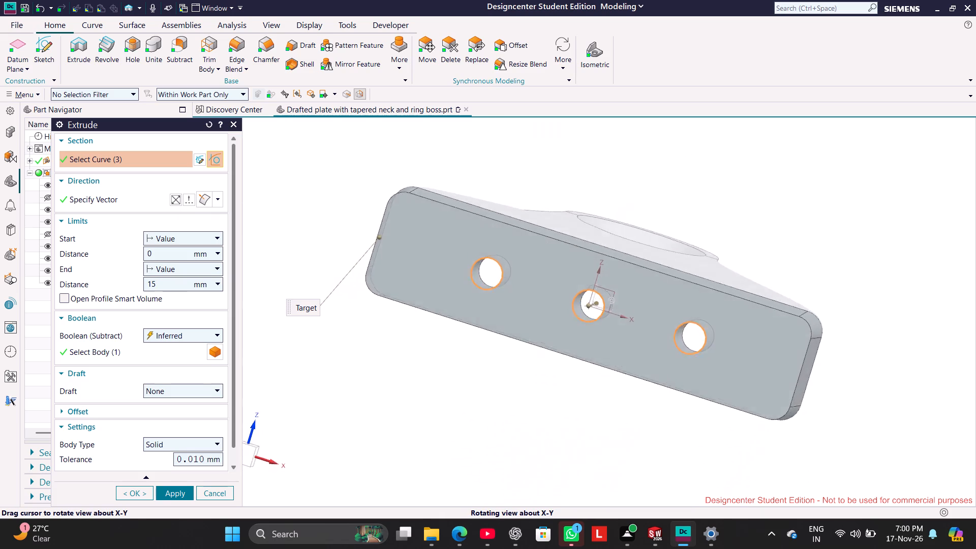
middle_click_drag(428, 442, 428, 449)
left_click(178, 496)
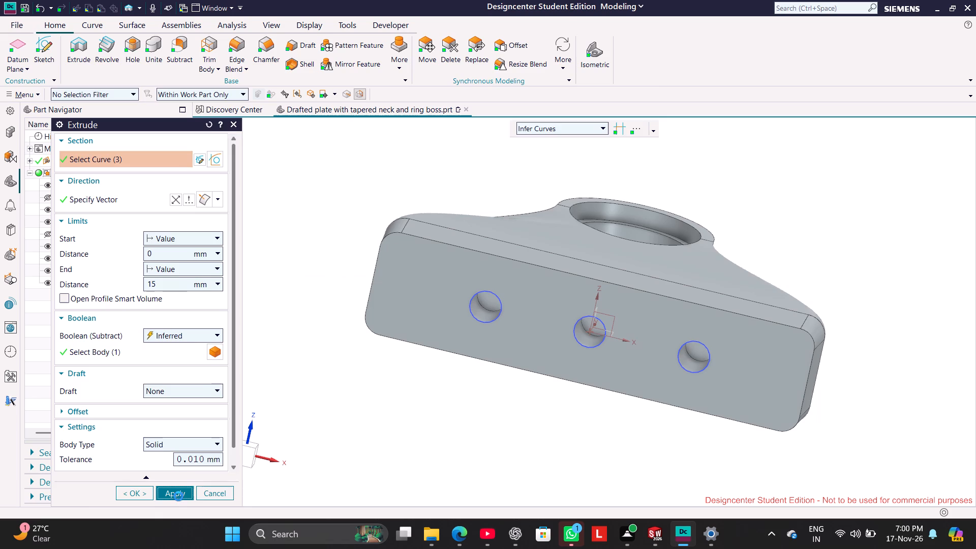
left_click(218, 489)
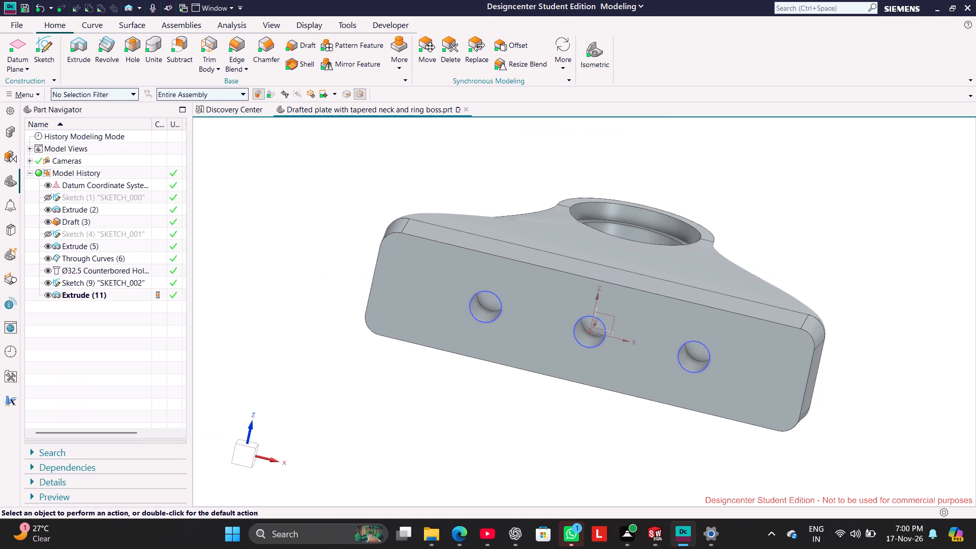
Hide the three-circle hole sketch and set the model to the isometric view.
left_click(48, 283)
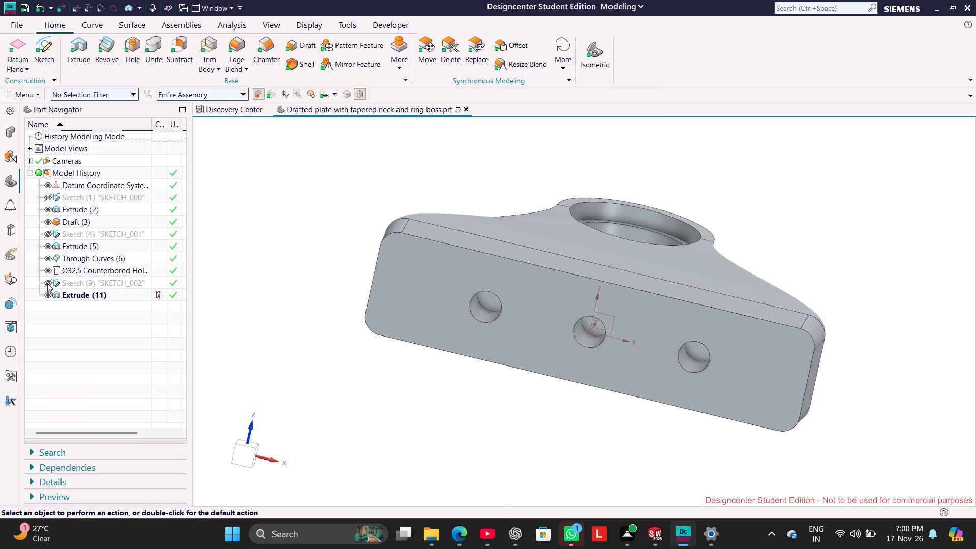
middle_click(370, 336)
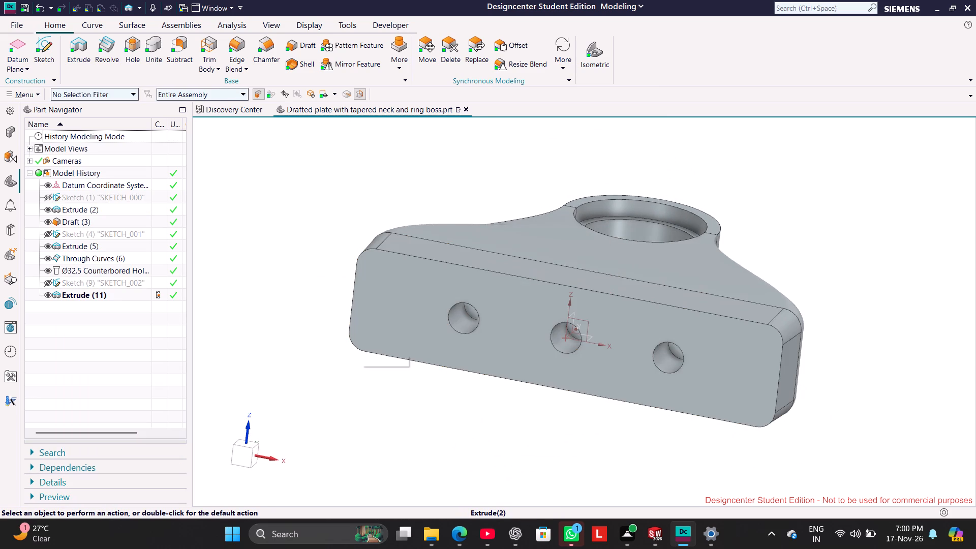
left_click(591, 66)
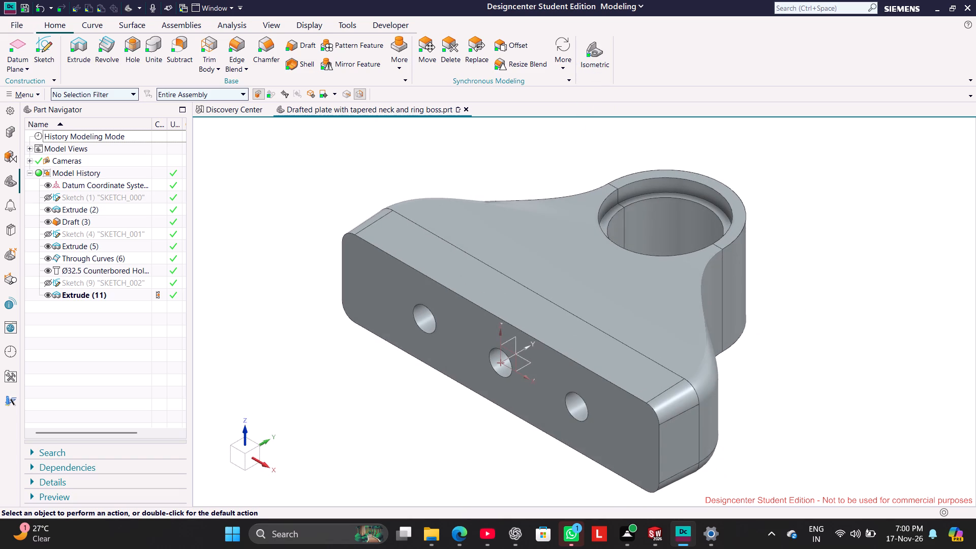
Stop the journal recording.
left_click(380, 24)
left_click(543, 51)
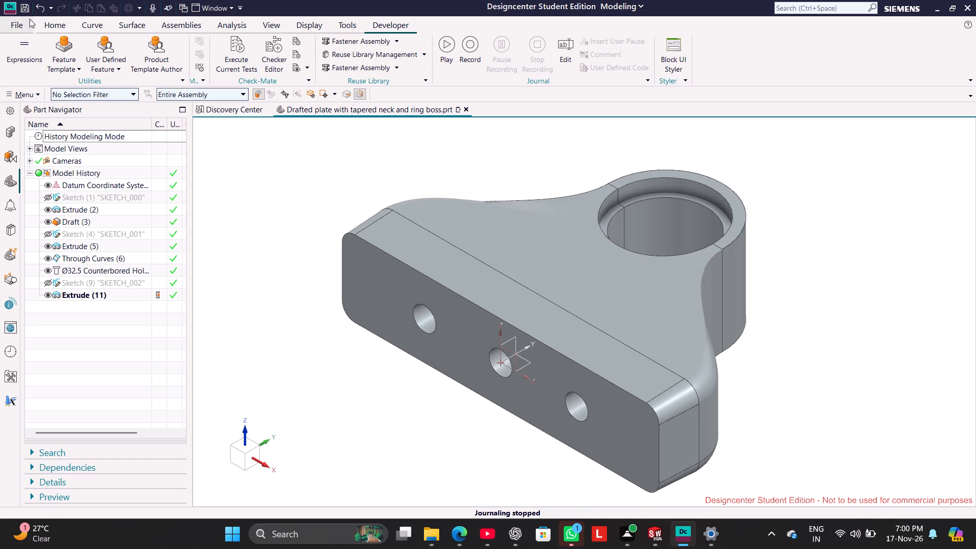
Save the part file.
key("ctrl+s")
left_click(143, 7)
left_click(156, 22)
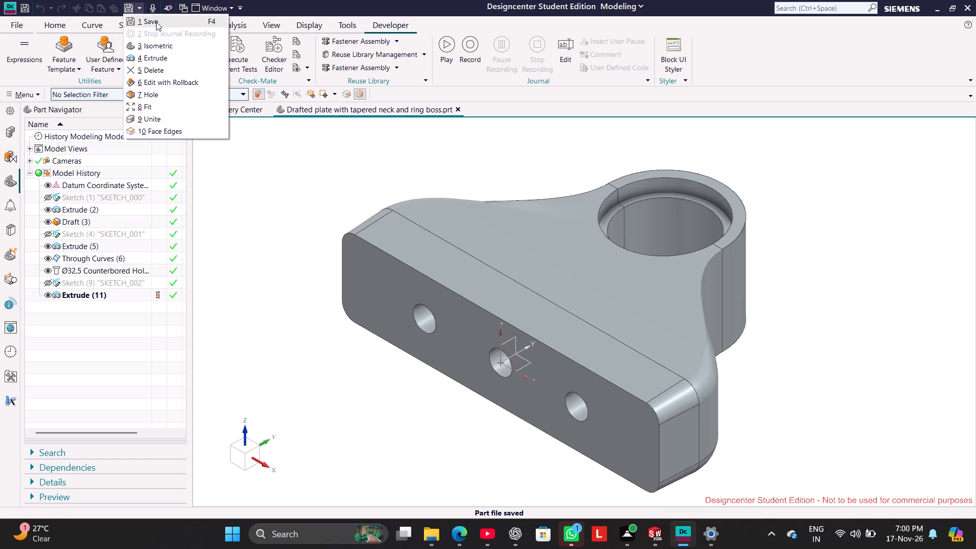
left_click(126, 6)
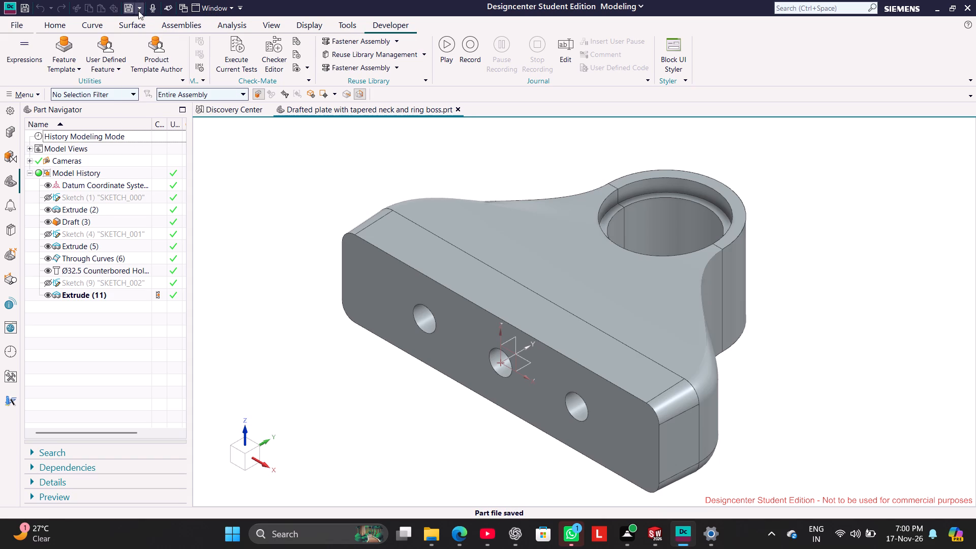
Send the current display to Microsoft Print to PDF as one colour wireframe copy at high image resolution.
left_click(22, 25)
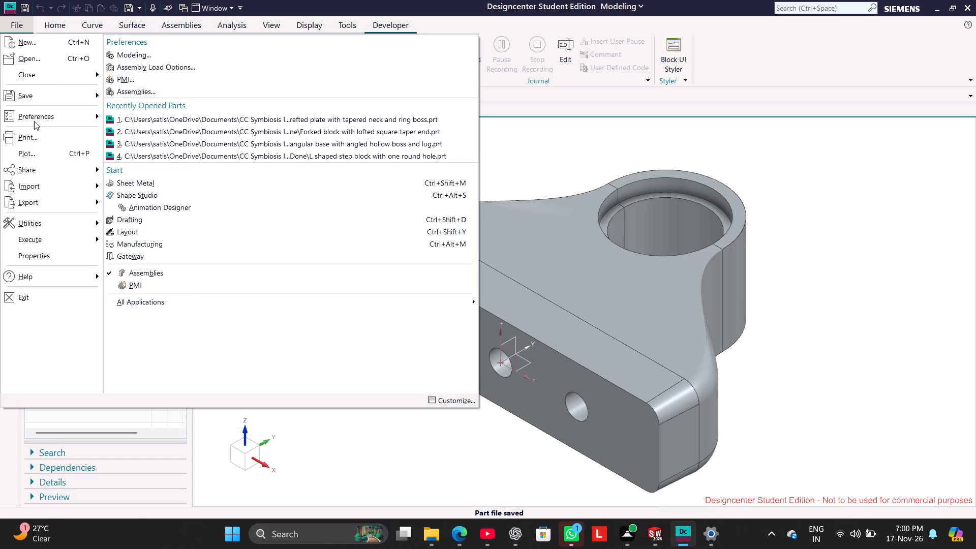
left_click(29, 137)
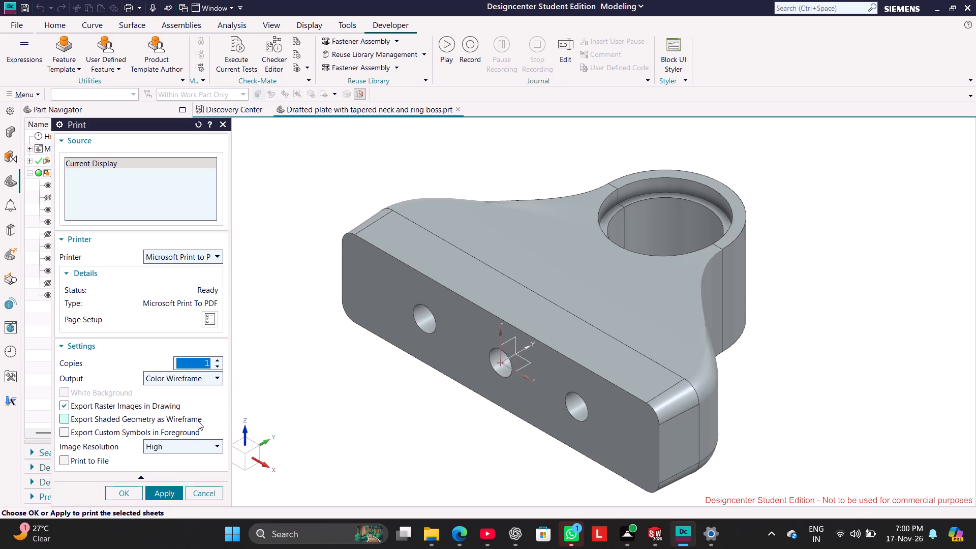
left_click(167, 497)
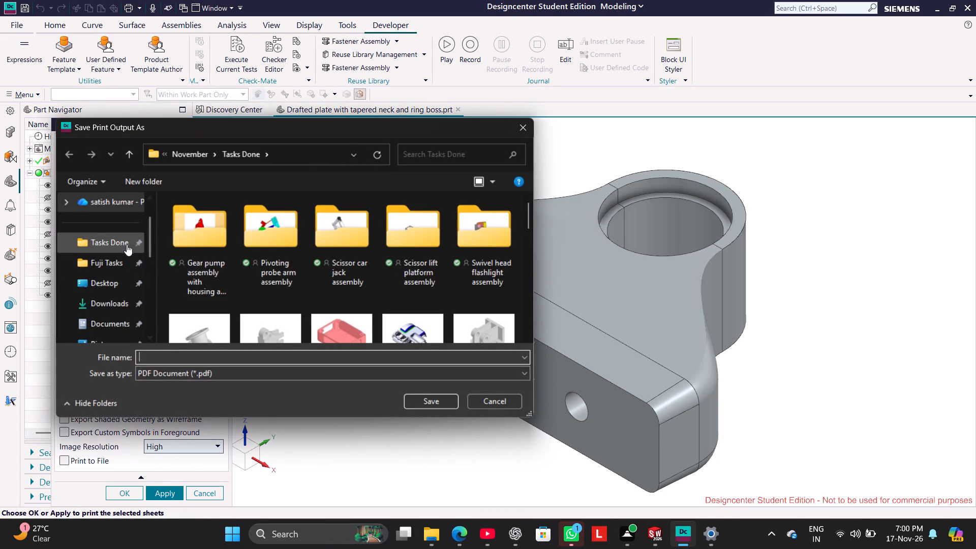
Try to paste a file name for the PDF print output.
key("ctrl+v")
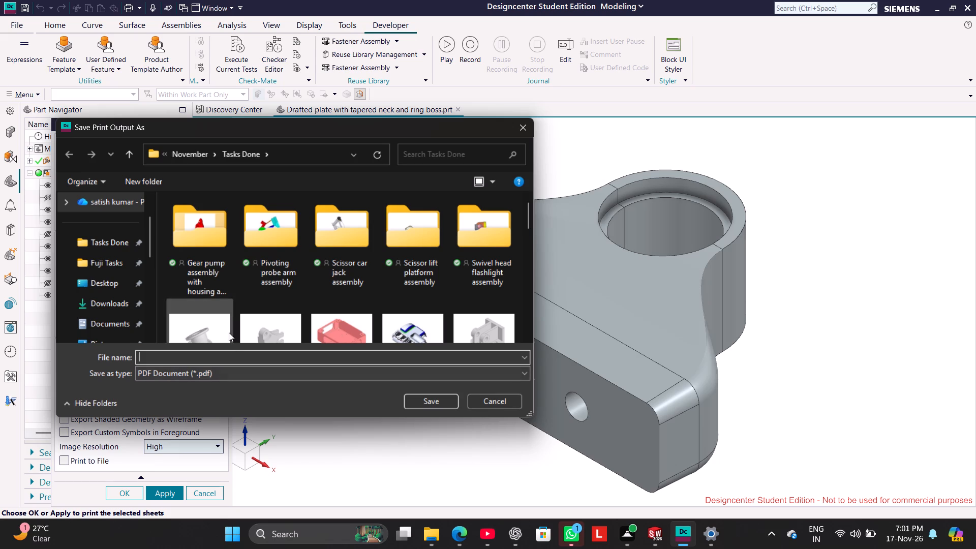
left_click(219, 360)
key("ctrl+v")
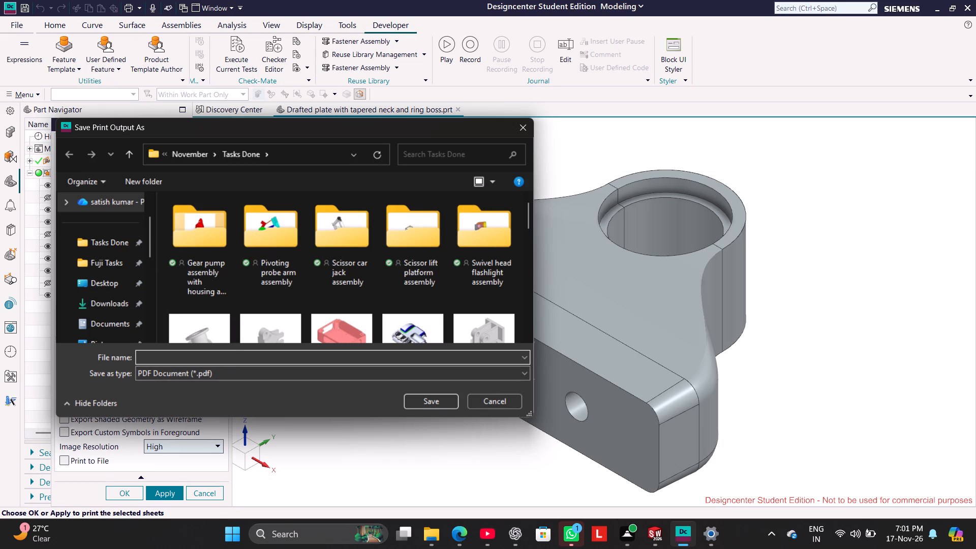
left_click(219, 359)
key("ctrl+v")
Switch to File Explorer and copy the name of the folder "Drafted plate with tapered neck and ring boss - Run 5" in Fuji Tasks.
left_click(428, 535)
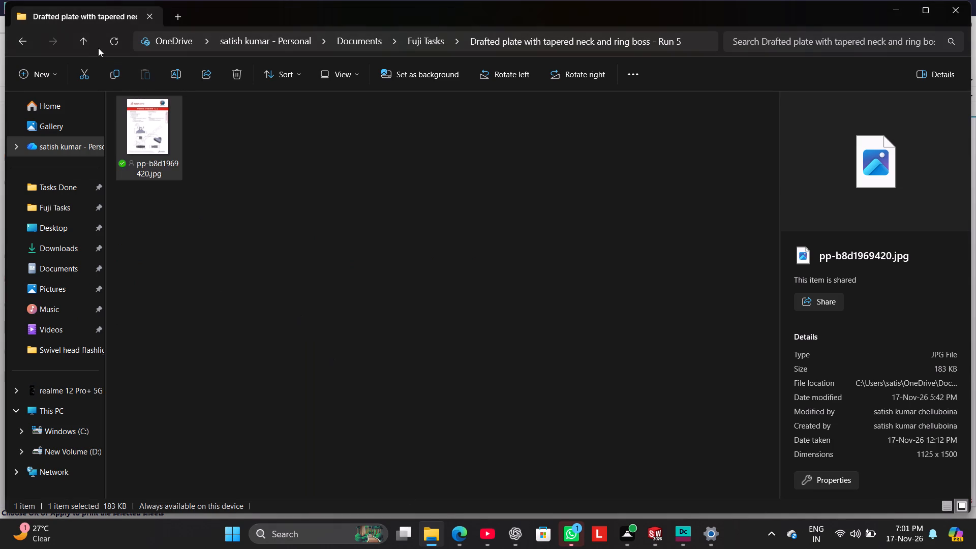
left_click(88, 41)
left_click(153, 127)
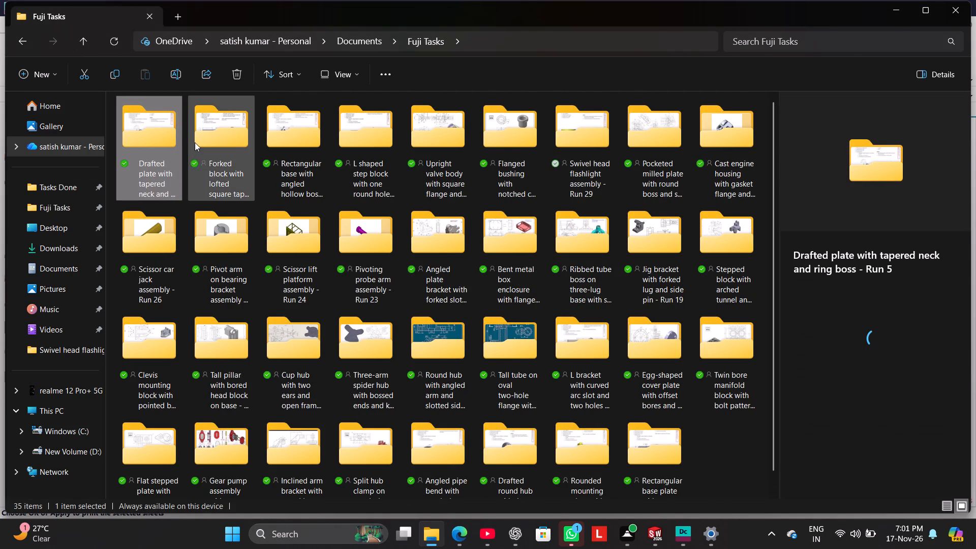
left_click(178, 71)
key("ctrl+c")
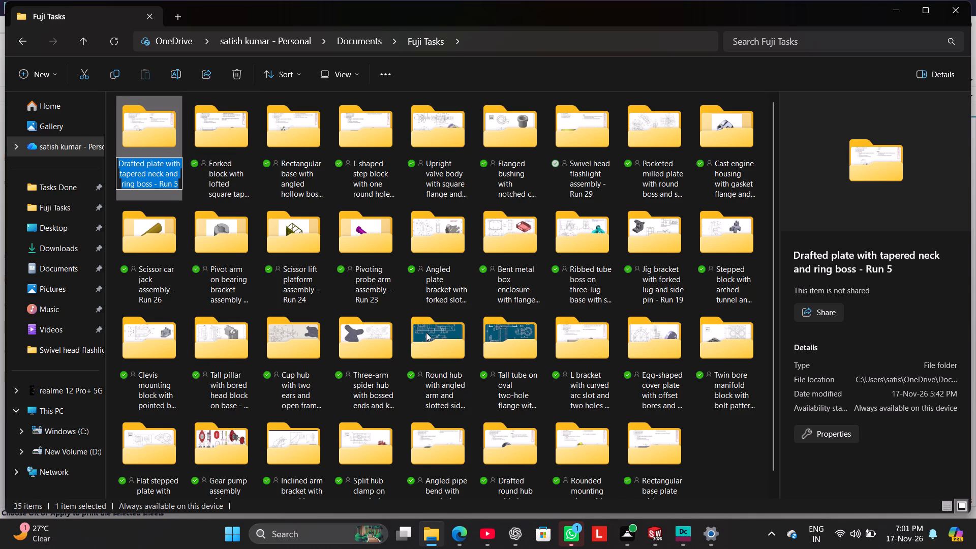
Switch back to Designcenter NX and save the PDF print output in Tasks Done as "Drafted plate with tapered neck and ring boss".
left_click(682, 538)
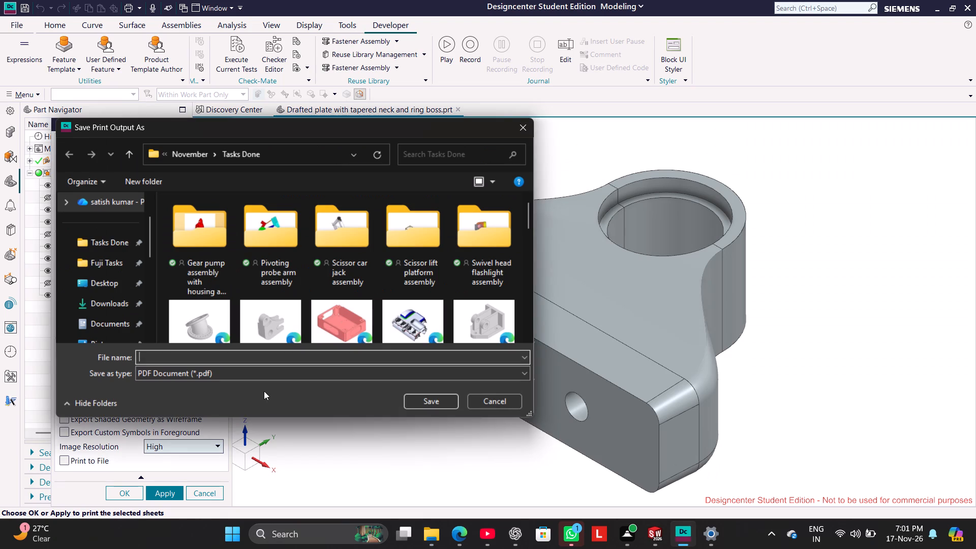
key("ctrl+v")
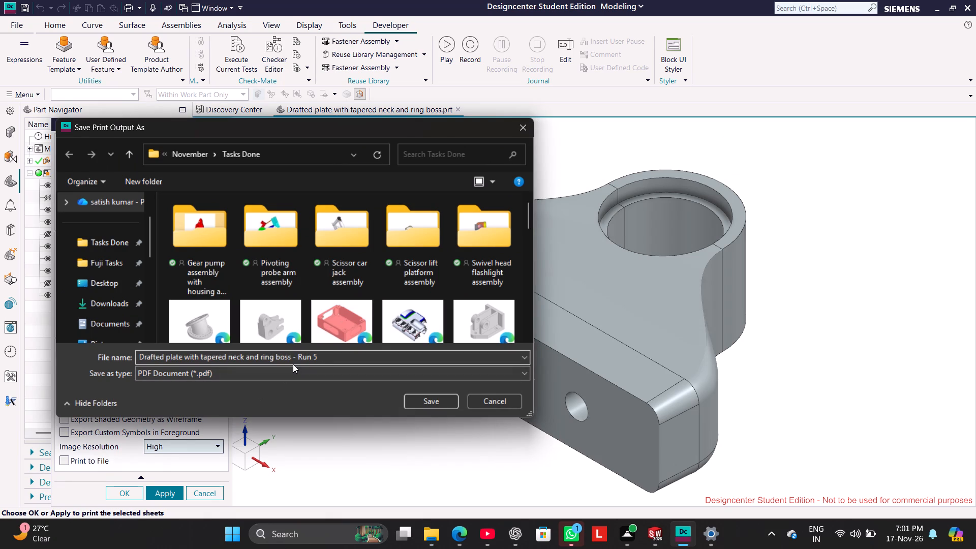
key("BackSpace")
key("BackSpace")
key("BackSpace")
key("BackSpace")
key("BackSpace")
key("BackSpace")
key("BackSpace")
key("BackSpace")
key("ctrl+a")
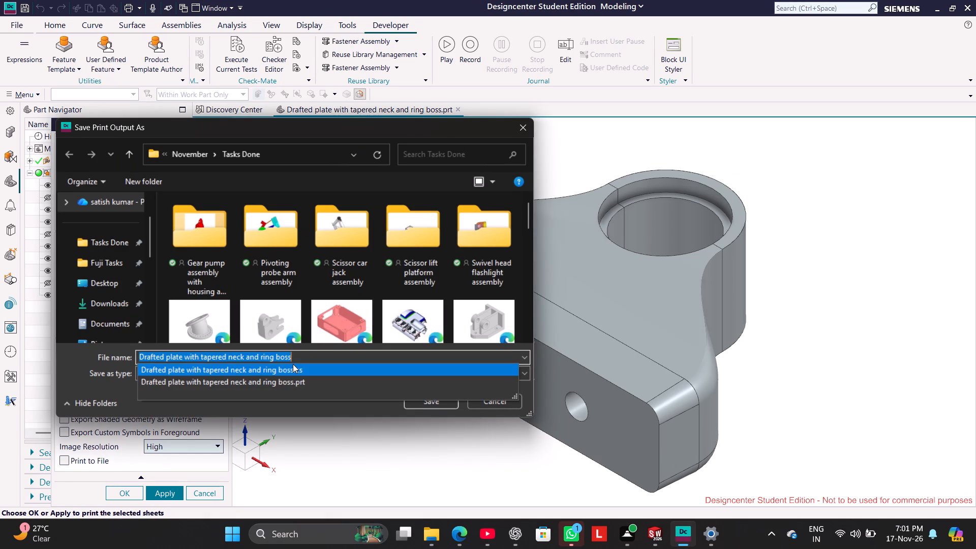
key("ctrl+c")
left_click(444, 424)
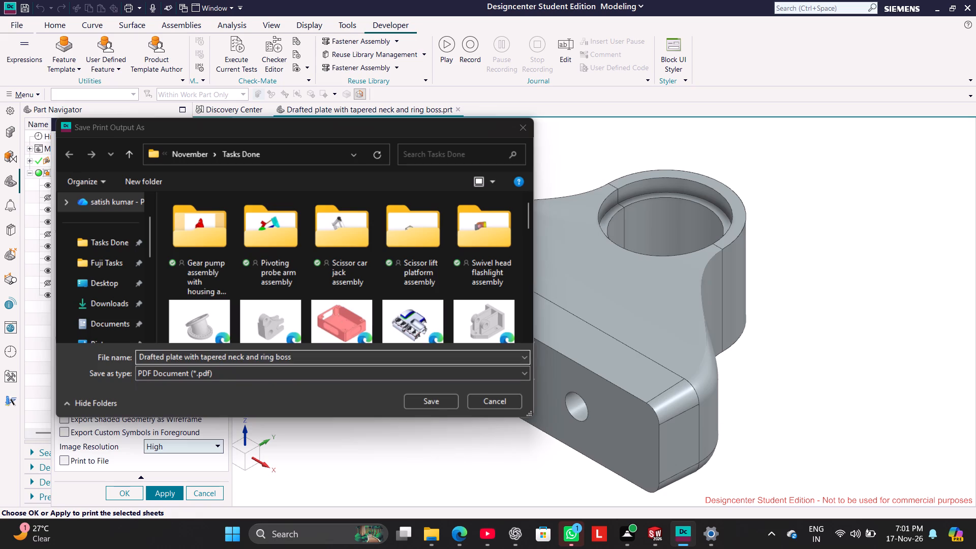
left_click(435, 403)
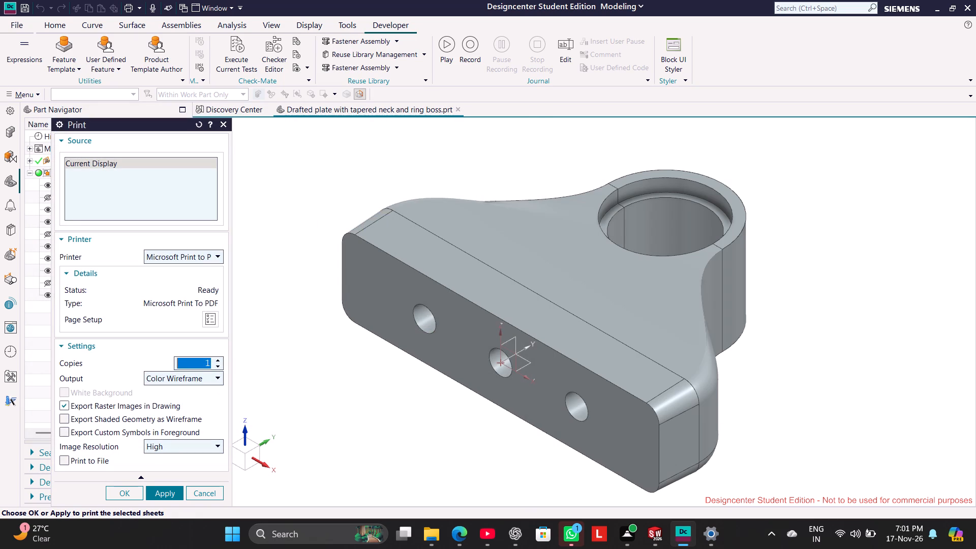